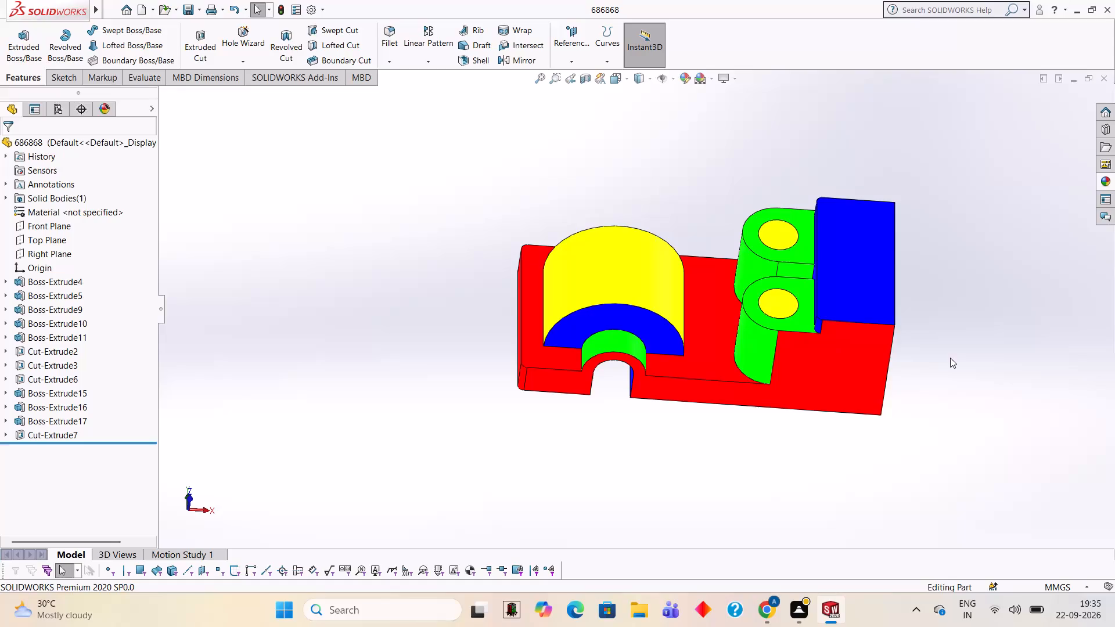
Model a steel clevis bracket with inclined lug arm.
Close the open part and create a new part document in a maximized window.
{"action": "left_click", "coordinate": [1107, 81]}
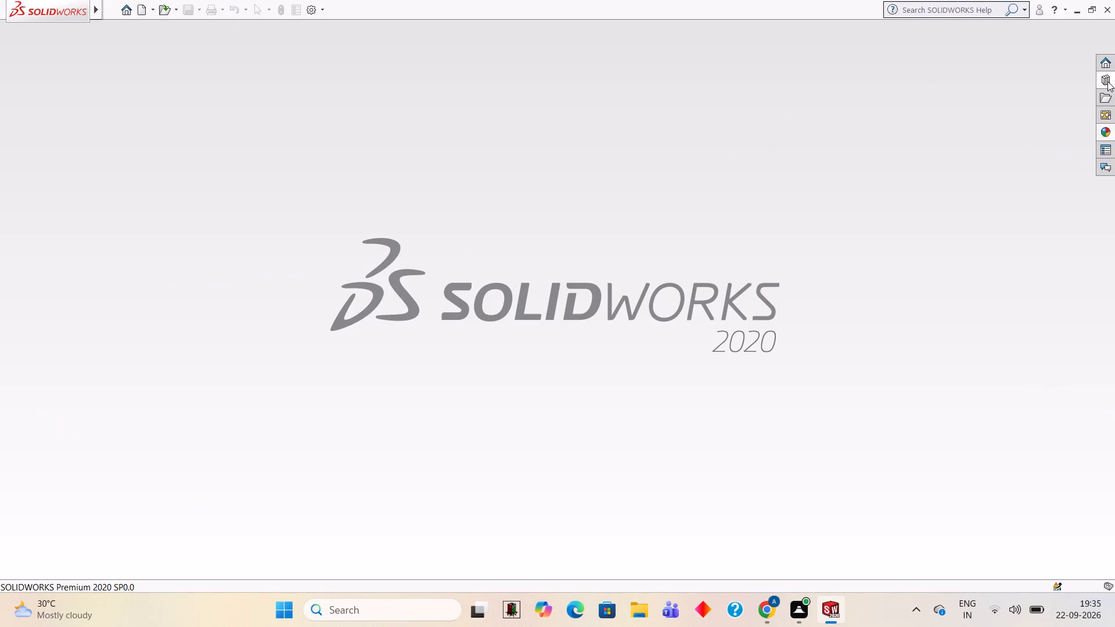
{"action": "left_click", "coordinate": [138, 16]}
{"action": "left_click", "coordinate": [469, 449]}
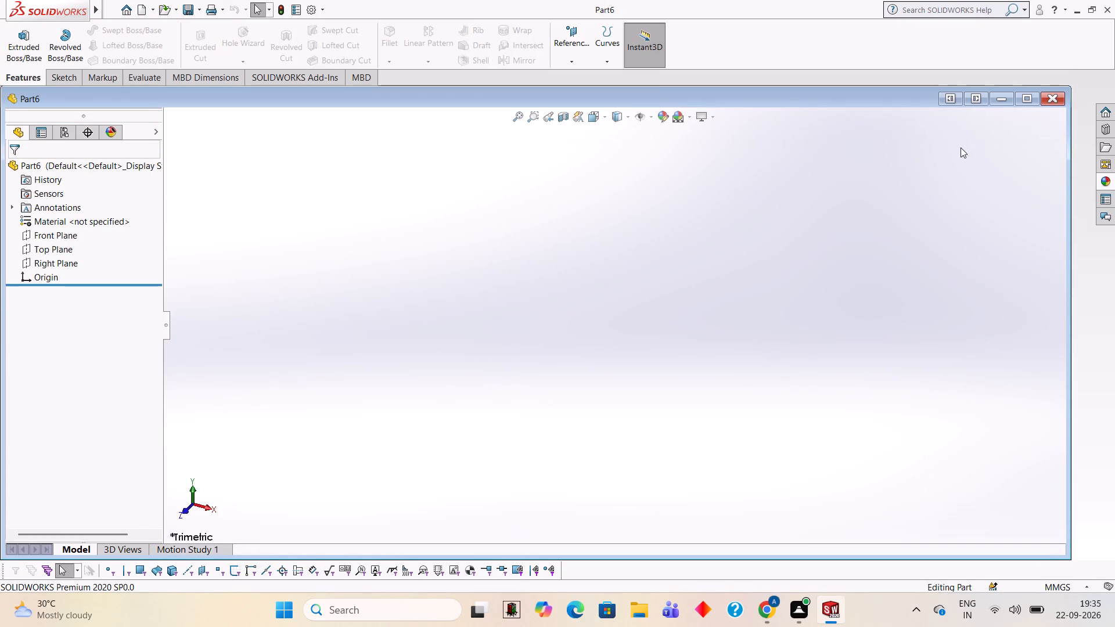
{"action": "left_click", "coordinate": [1024, 106]}
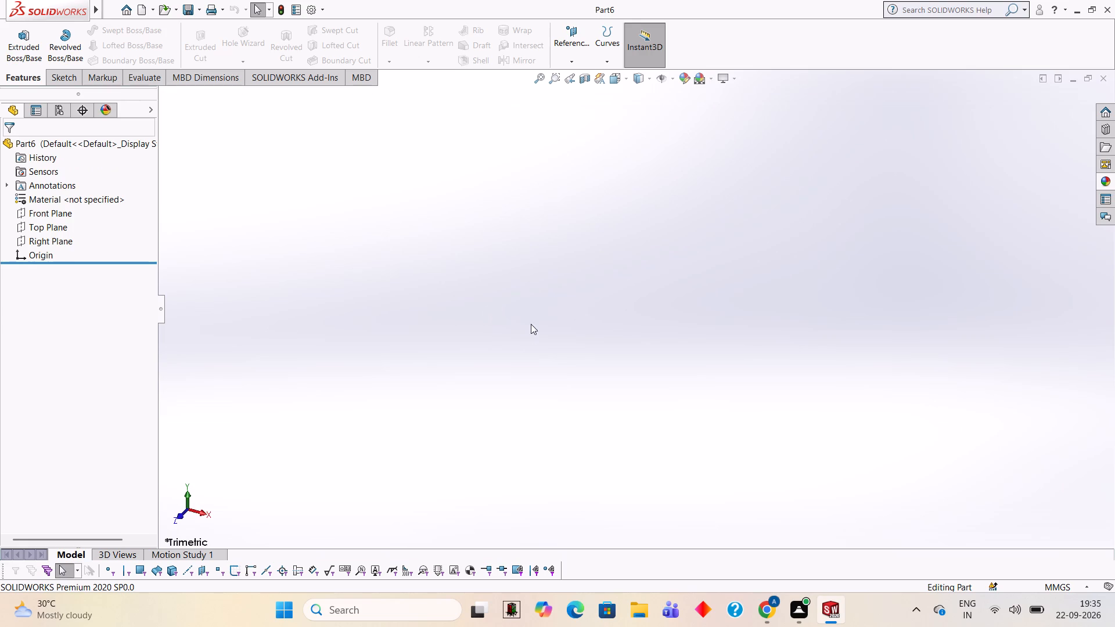
Start a sketch on the Front Plane and draw a circle of radius 18 mm centred on the origin.
{"action": "left_click", "coordinate": [48, 213]}
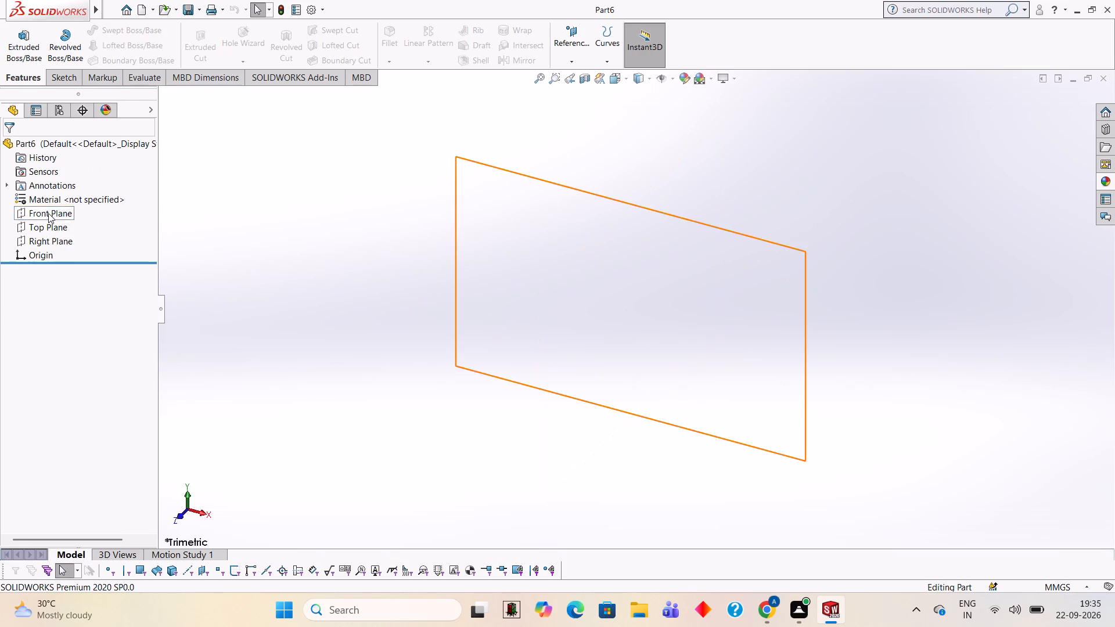
{"action": "left_click", "coordinate": [55, 203]}
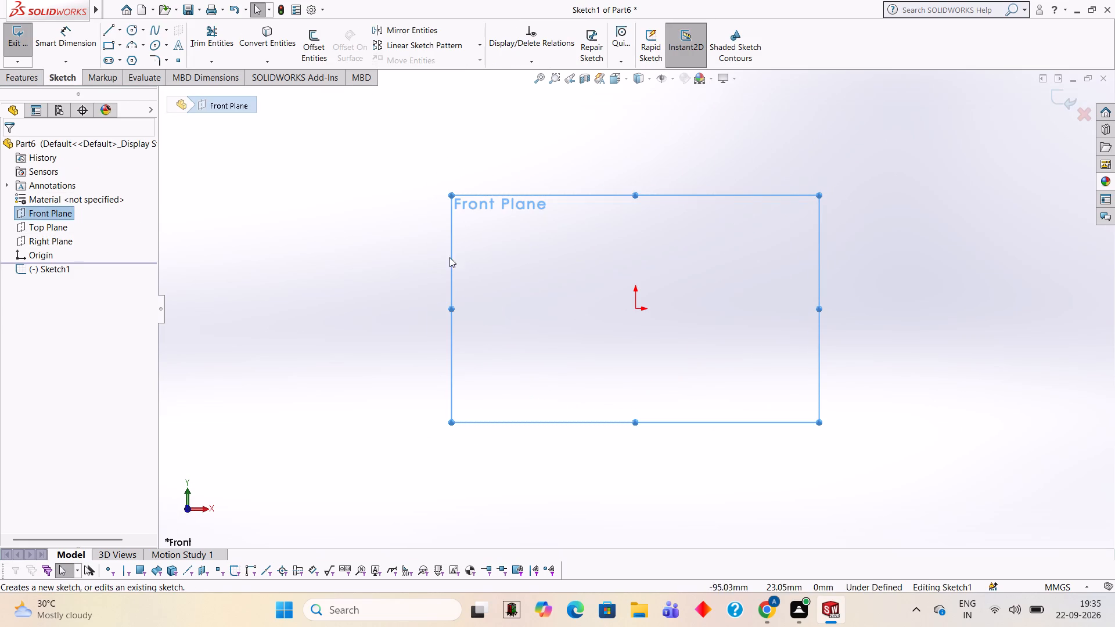
{"action": "left_click", "coordinate": [487, 254]}
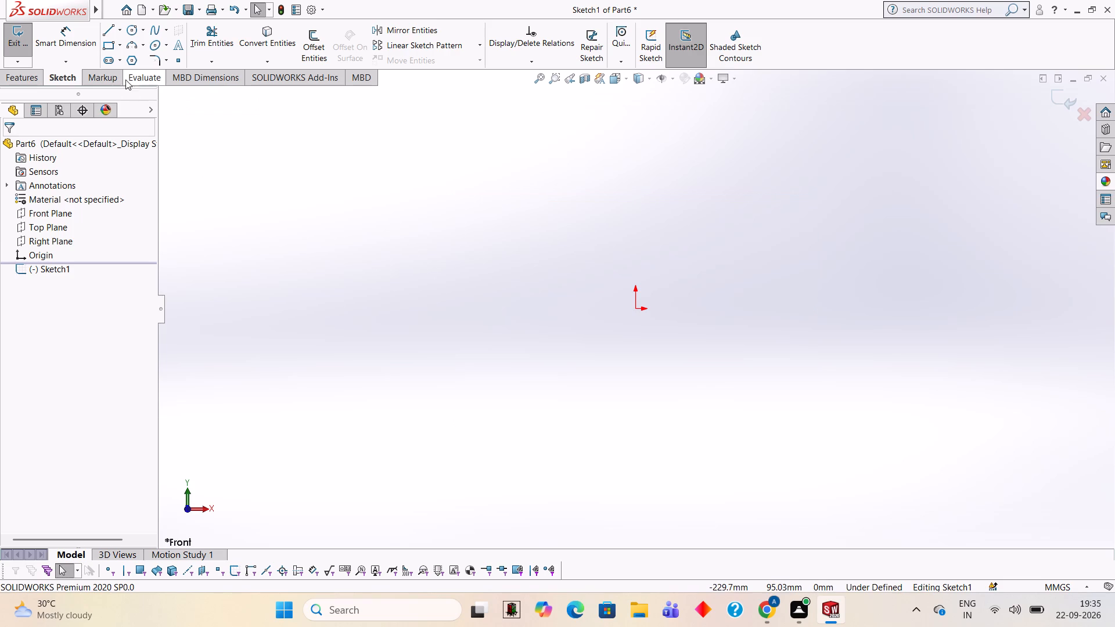
{"action": "left_click", "coordinate": [133, 26]}
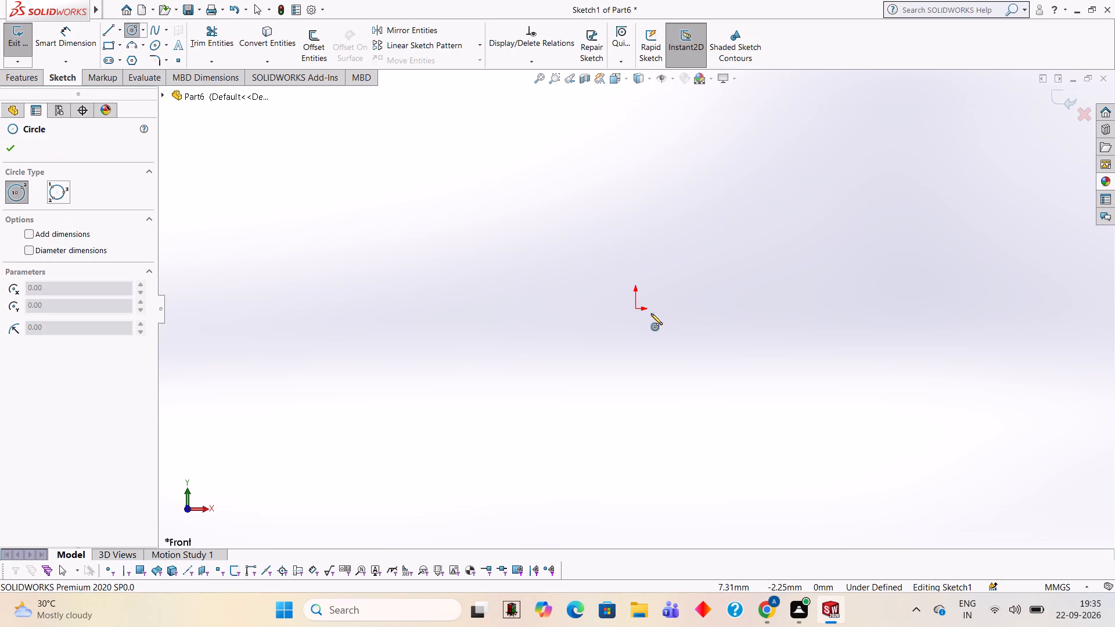
{"action": "left_click", "coordinate": [634, 309]}
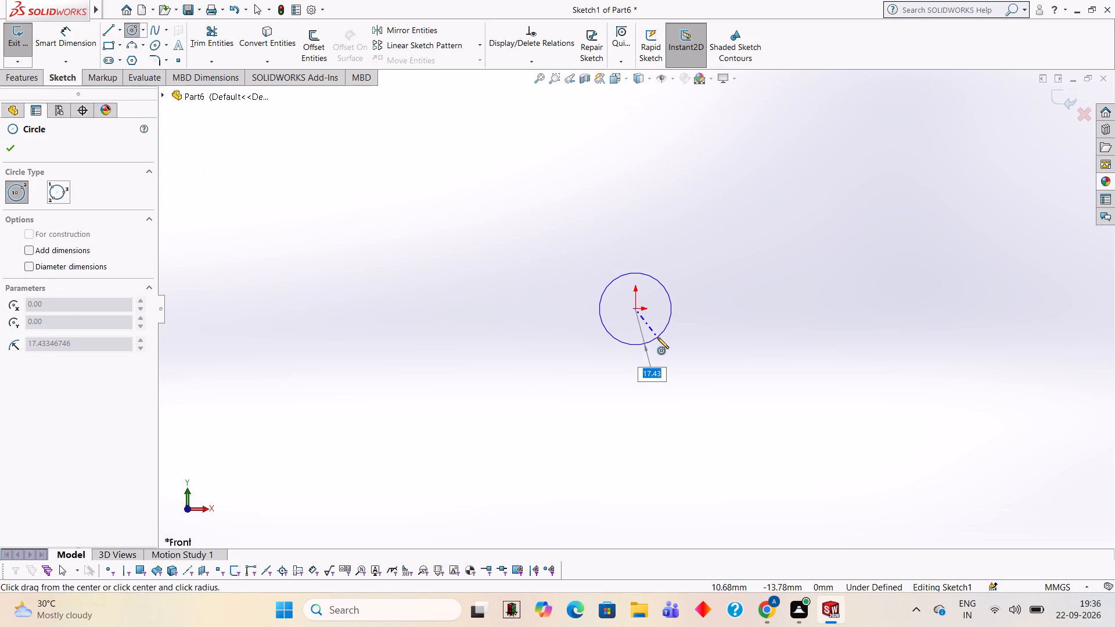
{"action": "type", "text": "18"}
{"action": "key", "text": "Return"}
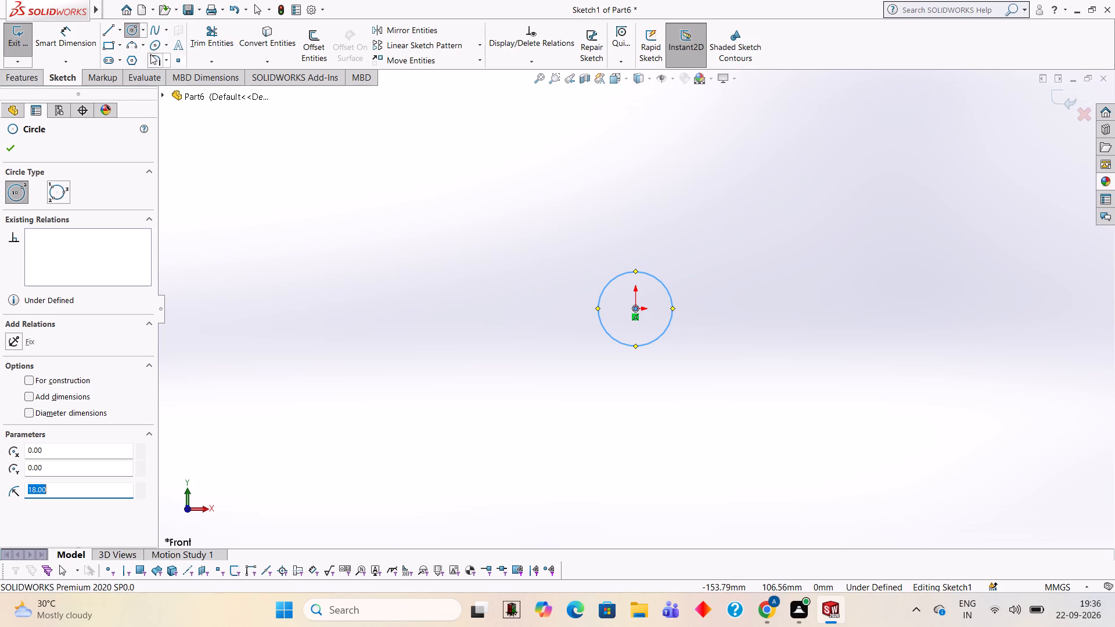
Sketch a 60 mm horizontal line to the right from the circle's bottom point, followed by a 29 mm vertical line upward.
{"action": "left_click", "coordinate": [103, 35]}
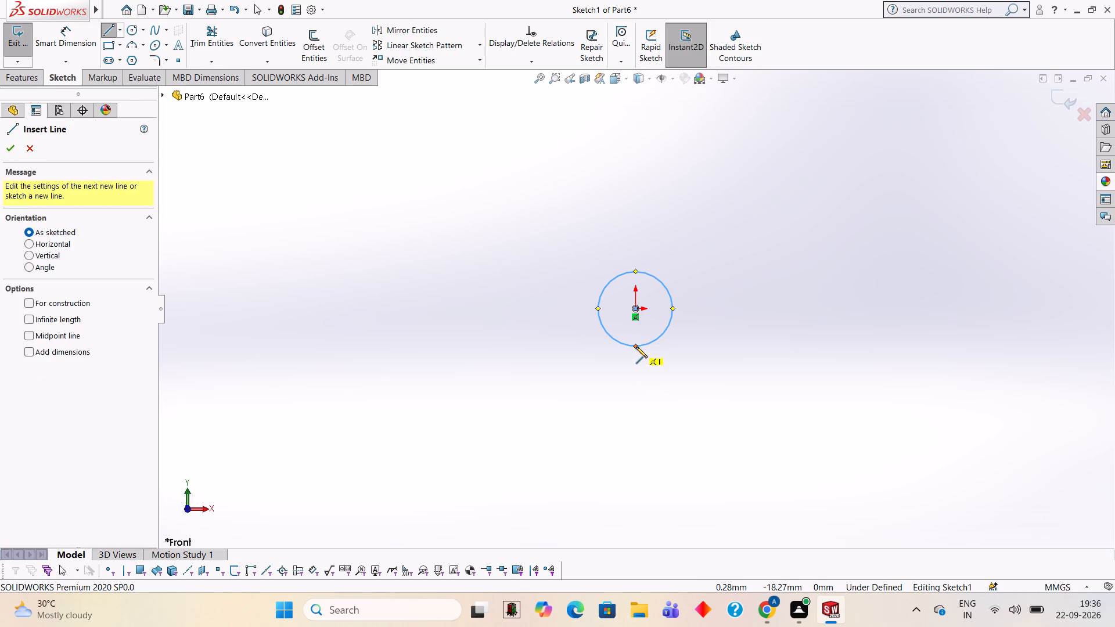
{"action": "left_click", "coordinate": [636, 347]}
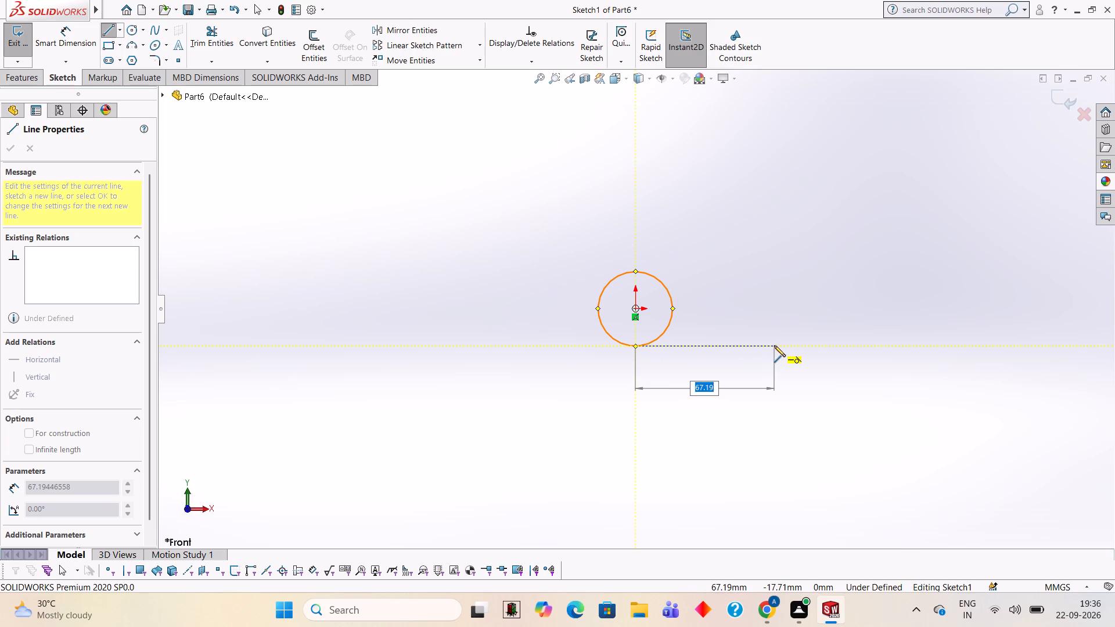
{"action": "type", "text": "60"}
{"action": "key", "text": "Return"}
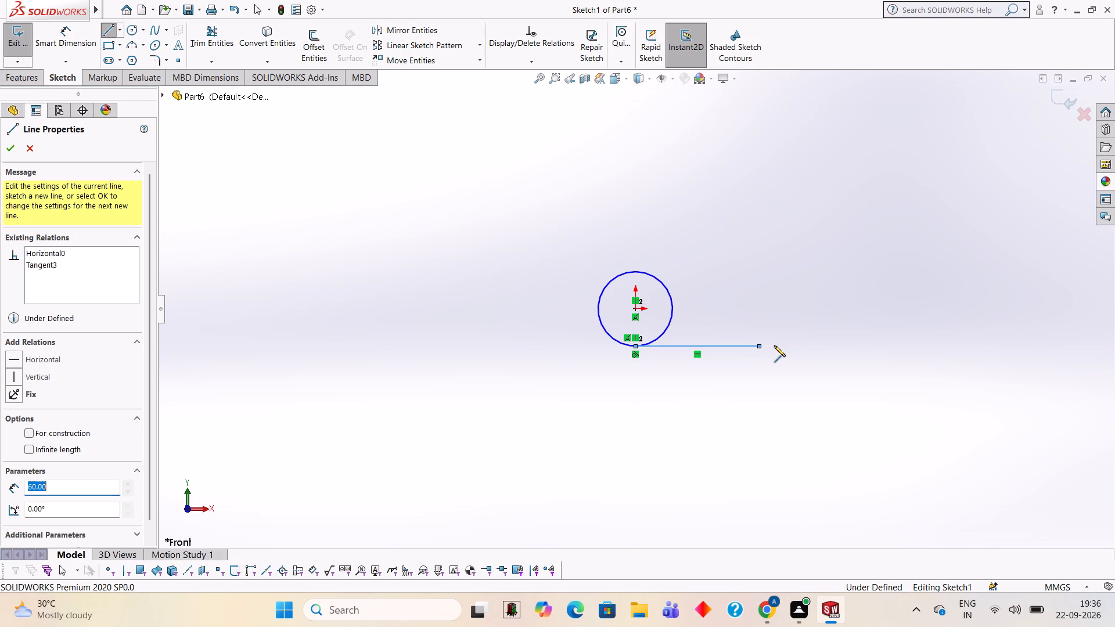
{"action": "scroll", "coordinate": [774, 345], "scroll_direction": "down", "scroll_amount": 2}
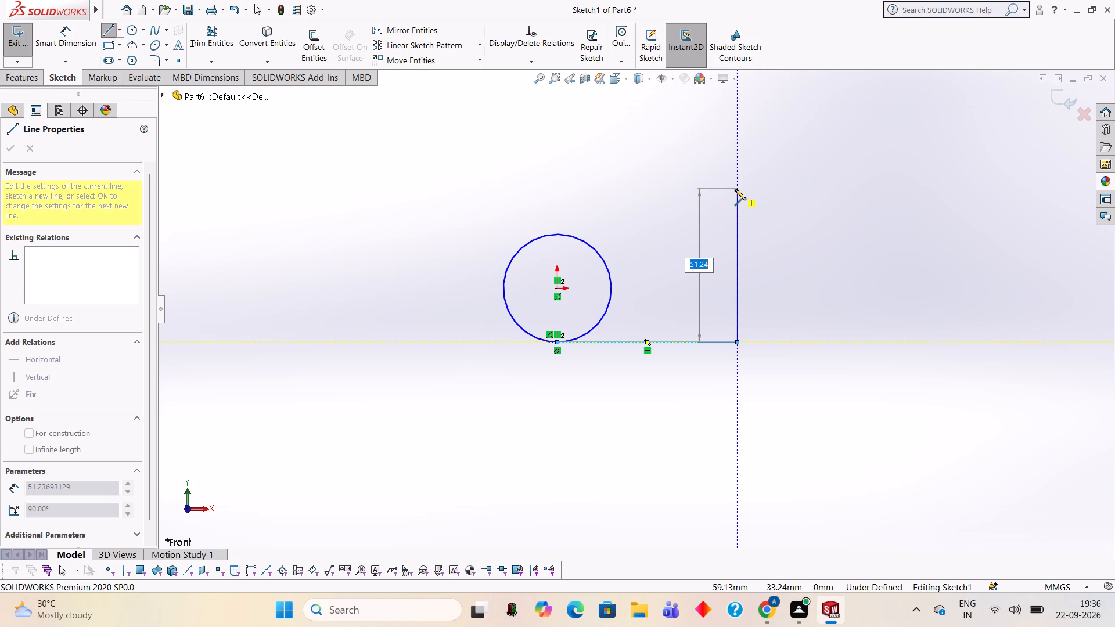
{"action": "type", "text": "29"}
{"action": "key", "text": "Return"}
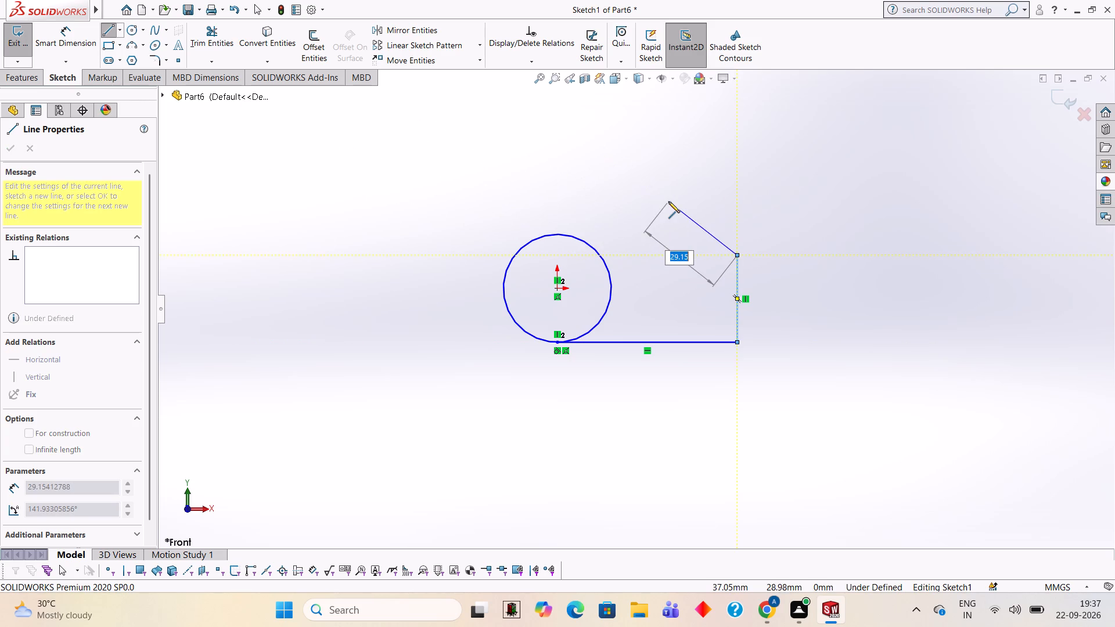
{"action": "key", "text": "Escape"}
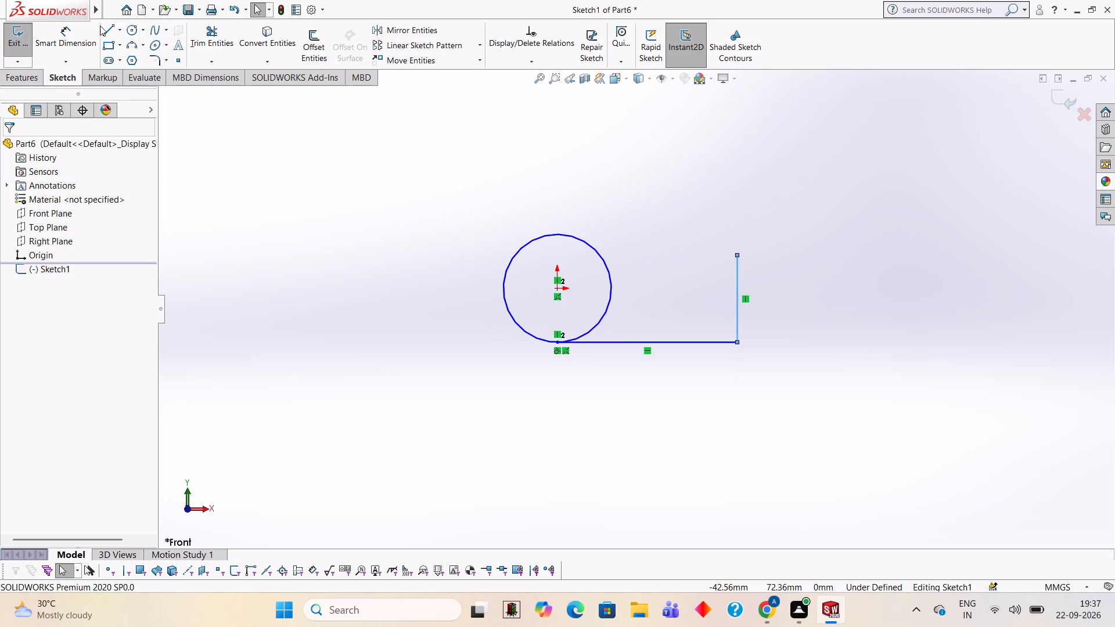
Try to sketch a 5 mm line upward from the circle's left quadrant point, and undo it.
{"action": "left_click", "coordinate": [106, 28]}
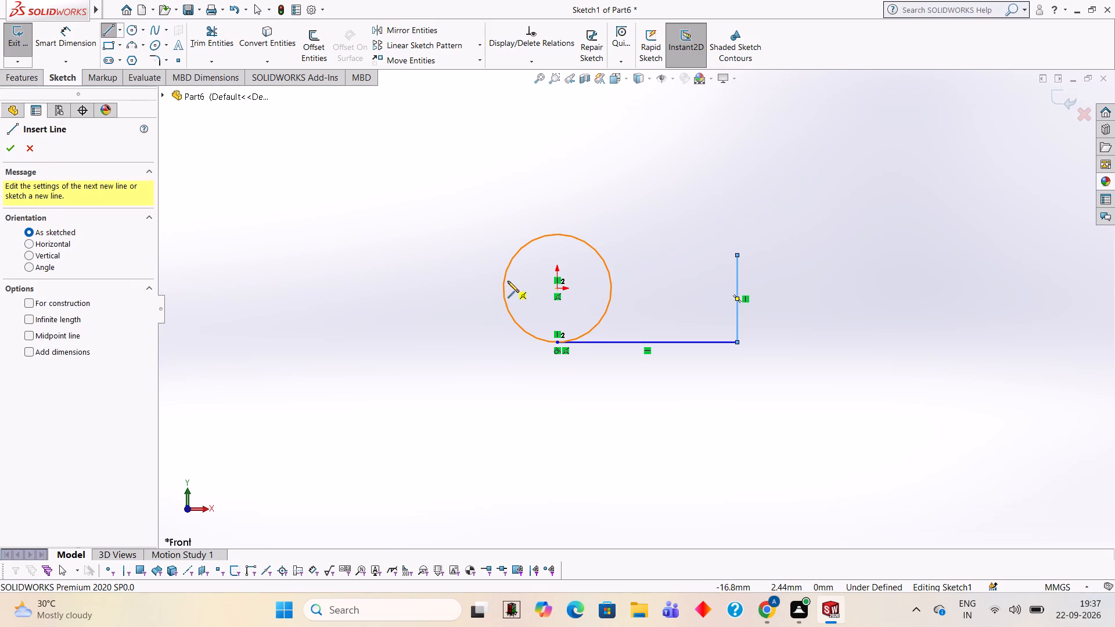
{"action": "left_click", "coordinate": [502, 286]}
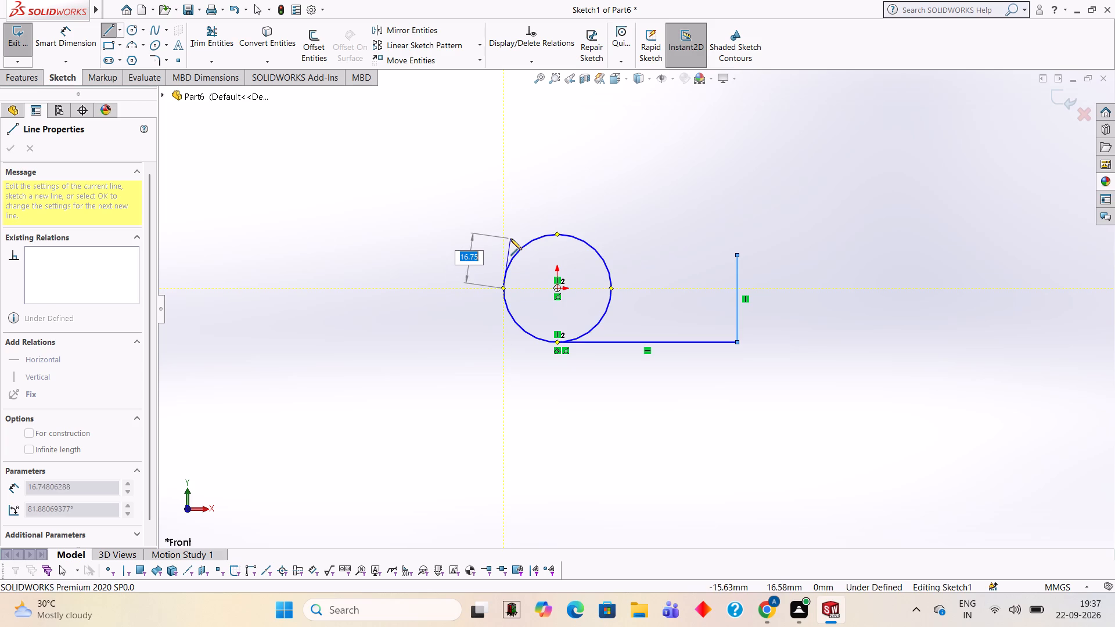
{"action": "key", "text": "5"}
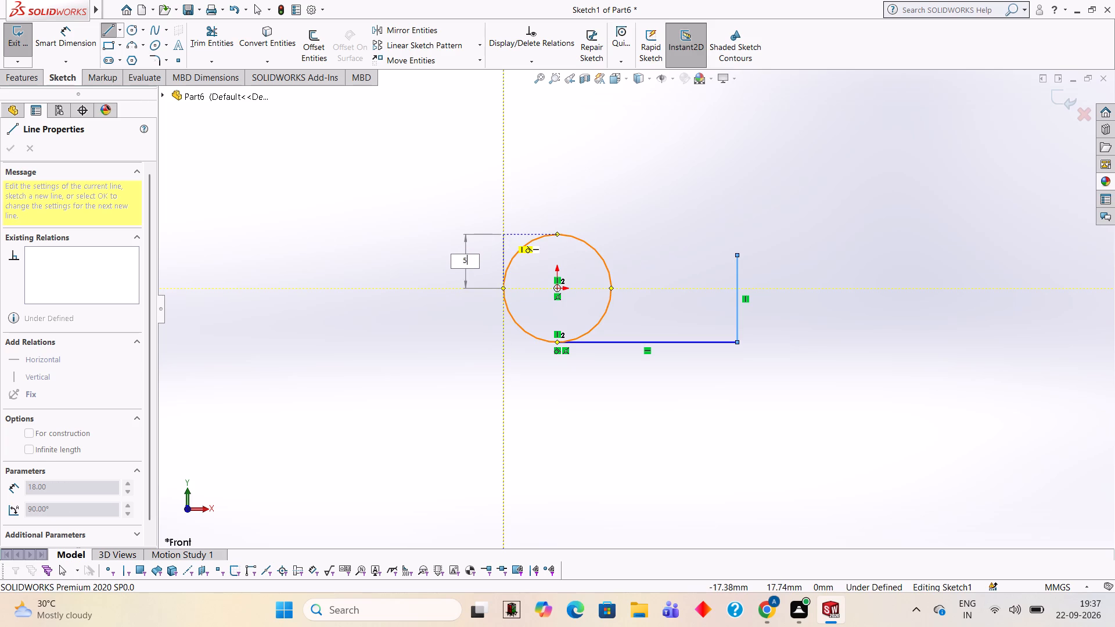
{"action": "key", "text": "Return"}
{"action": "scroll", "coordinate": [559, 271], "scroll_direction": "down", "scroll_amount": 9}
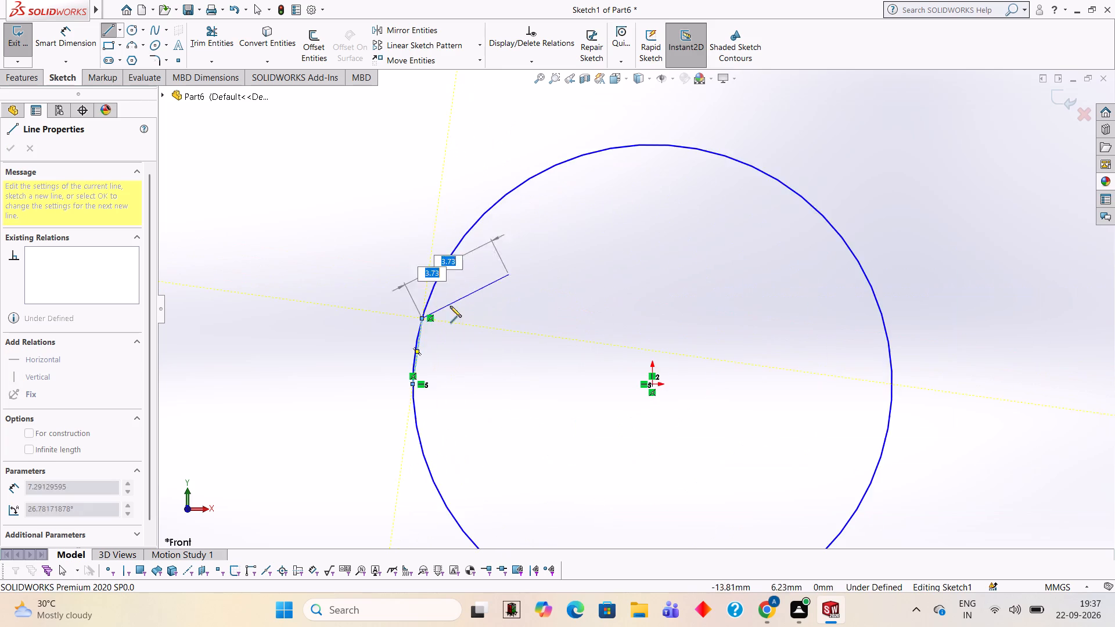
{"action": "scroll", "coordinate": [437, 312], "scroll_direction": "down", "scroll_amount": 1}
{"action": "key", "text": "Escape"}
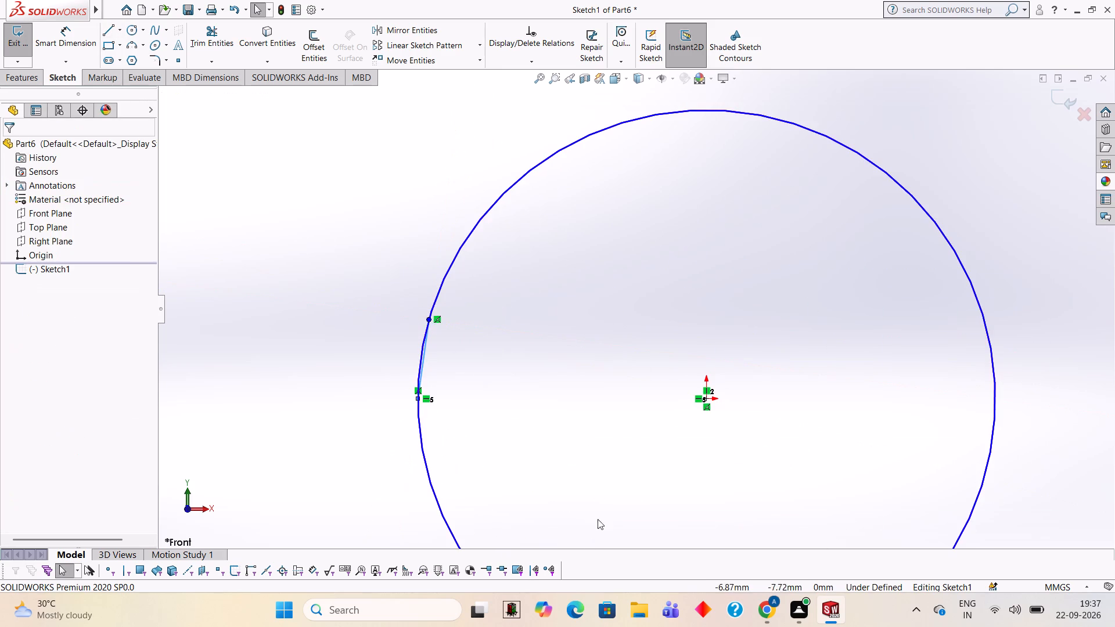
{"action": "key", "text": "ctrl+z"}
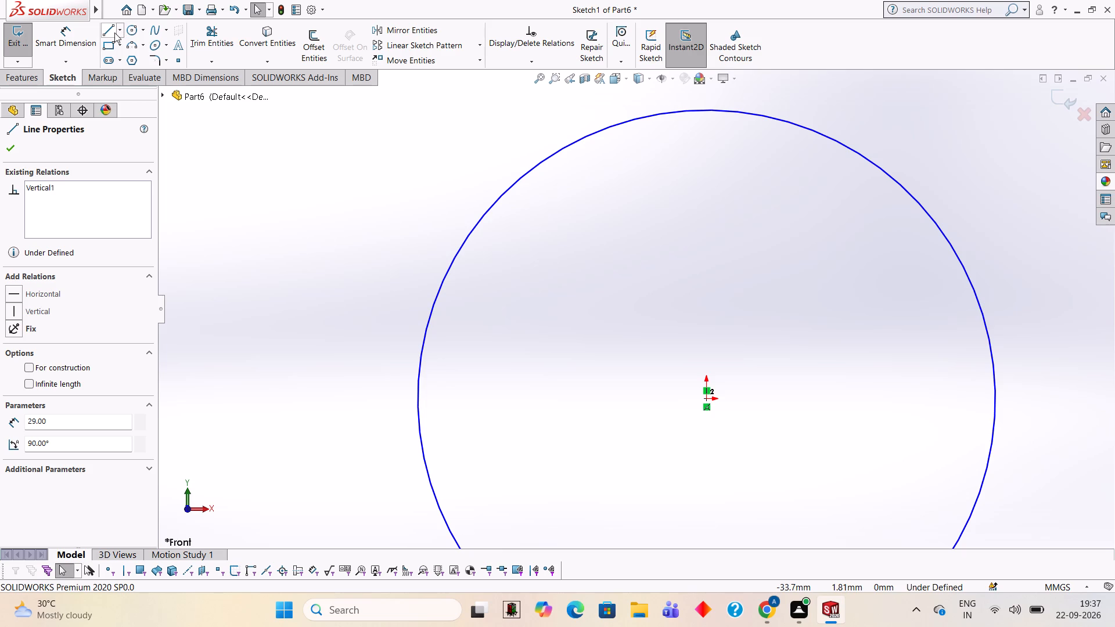
Sketch a 5 mm vertical line upward from the circle's left quadrant point.
{"action": "left_click", "coordinate": [114, 33]}
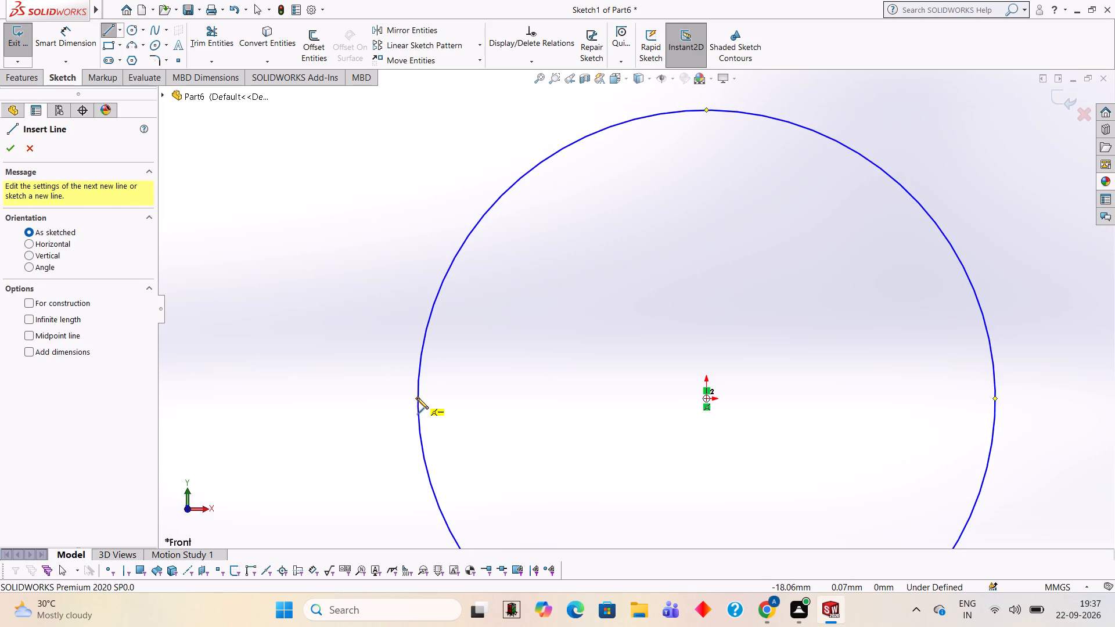
{"action": "left_click", "coordinate": [417, 398]}
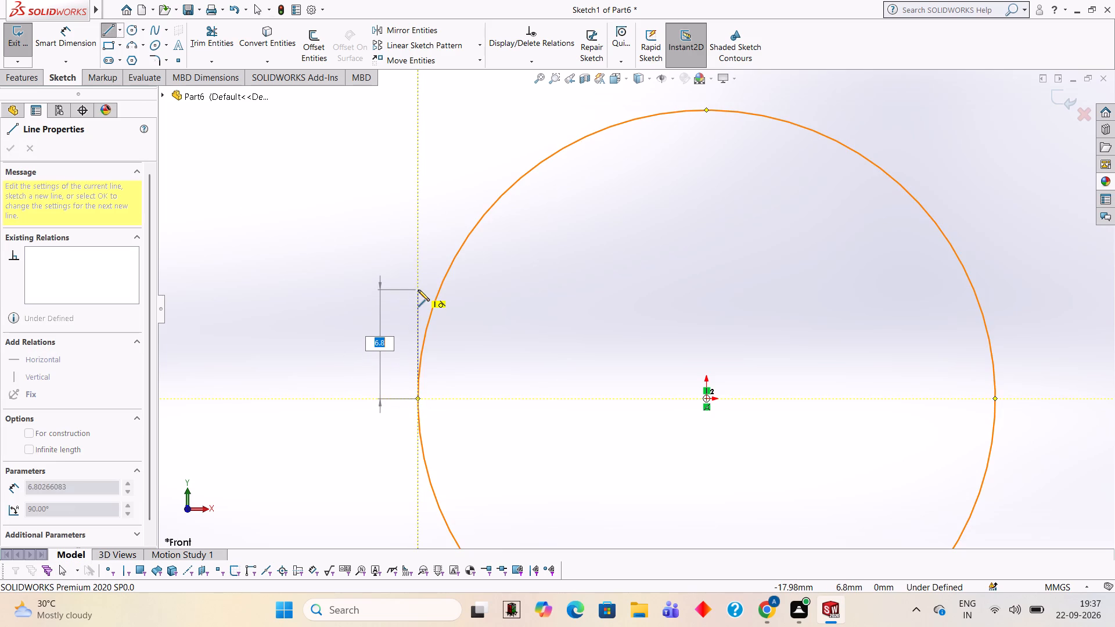
{"action": "key", "text": "5"}
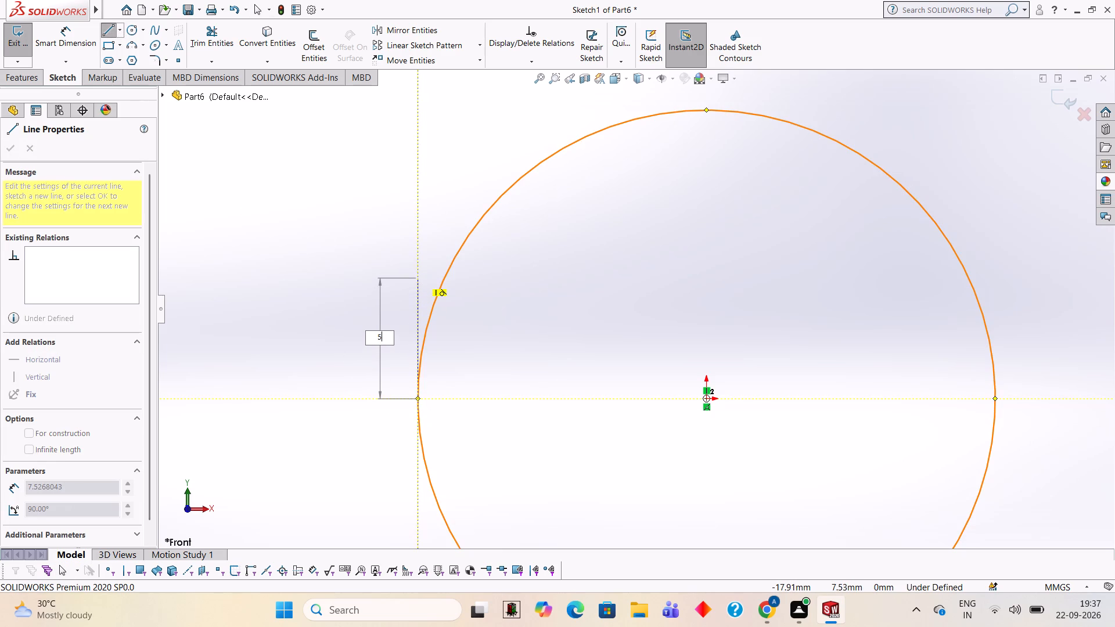
{"action": "key", "text": "Return"}
Trim the circle, keeping only the lower-left quarter arc between the short vertical line and the bottom line.
{"action": "scroll", "coordinate": [419, 278], "scroll_direction": "up", "scroll_amount": 2}
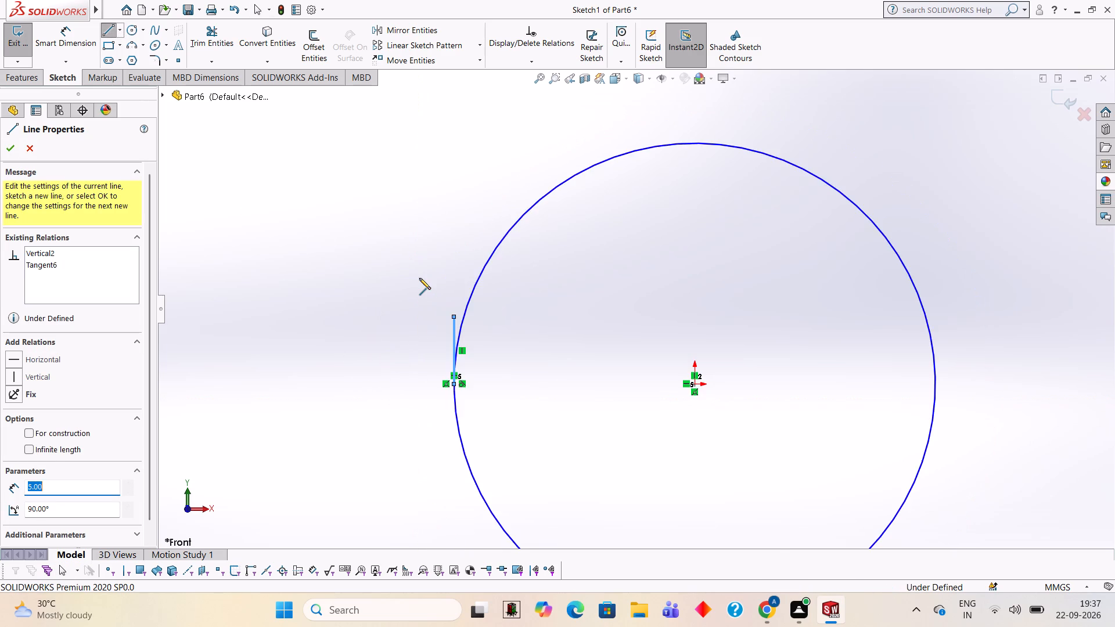
{"action": "left_click", "coordinate": [206, 51]}
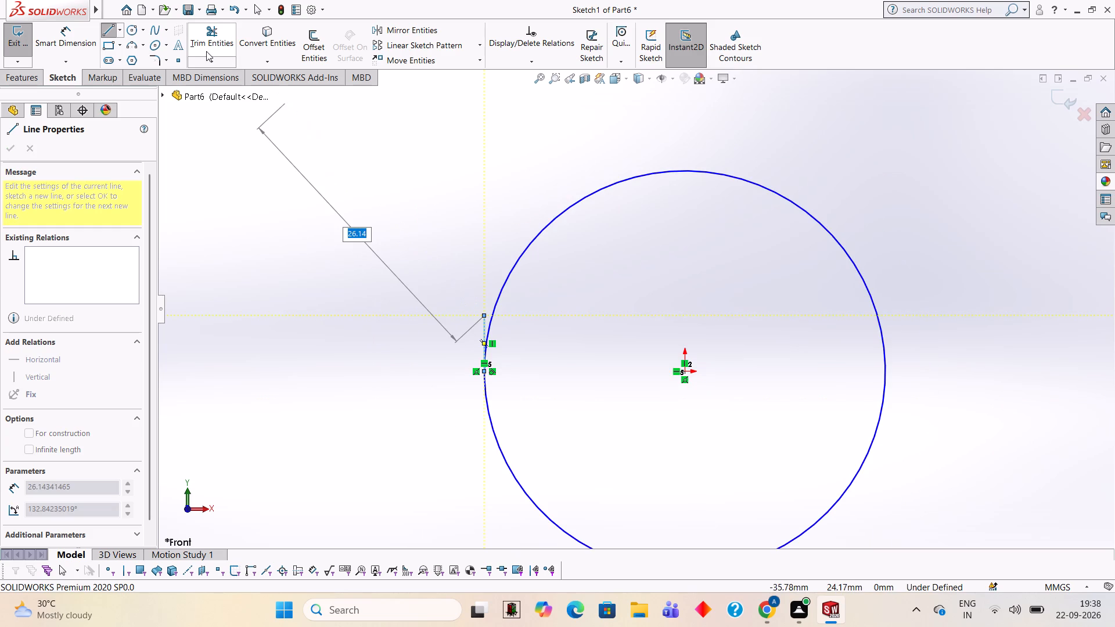
{"action": "left_click", "coordinate": [573, 205]}
From the short vertical line's top, sketch connected lines: horizontally to above the origin, 5 mm down to the origin, and 24 mm right.
{"action": "scroll", "coordinate": [734, 343], "scroll_direction": "up", "scroll_amount": 3}
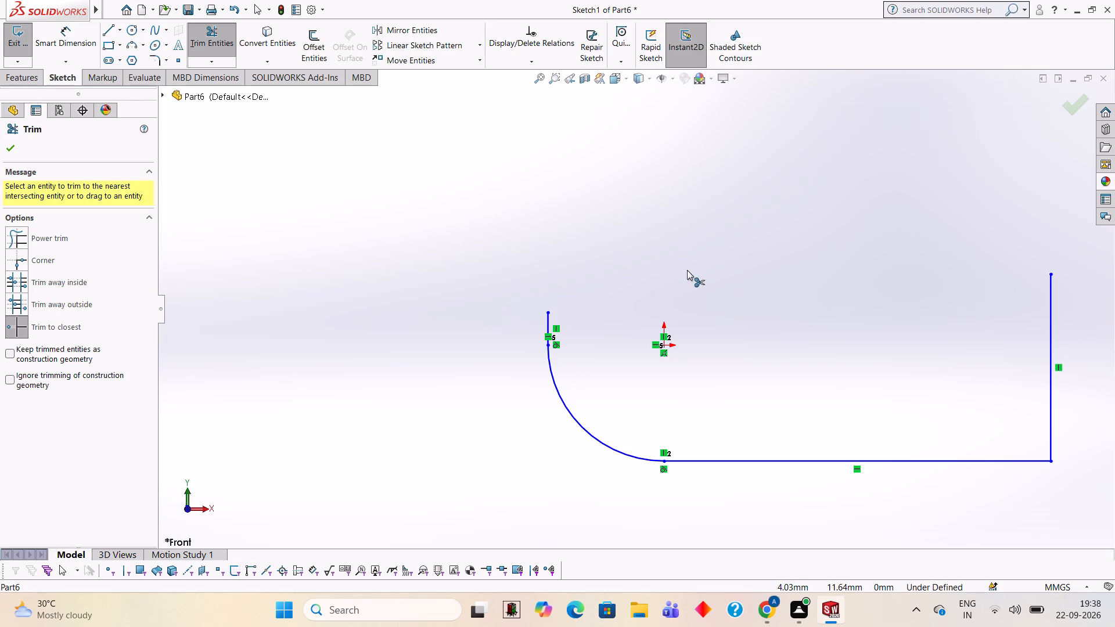
{"action": "left_click", "coordinate": [111, 30]}
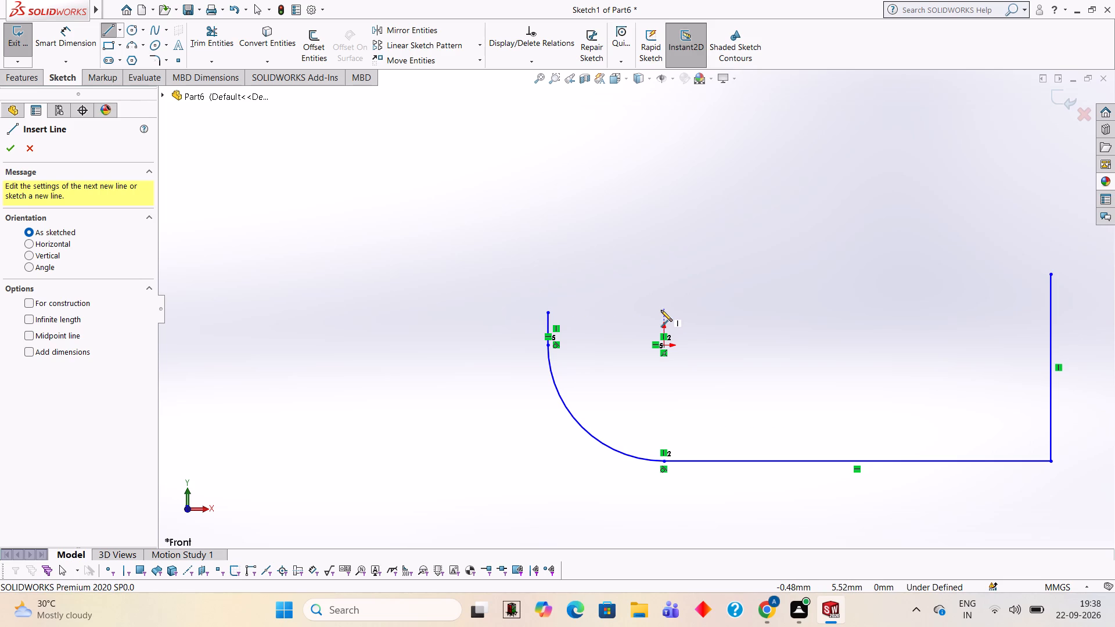
{"action": "left_click", "coordinate": [547, 311]}
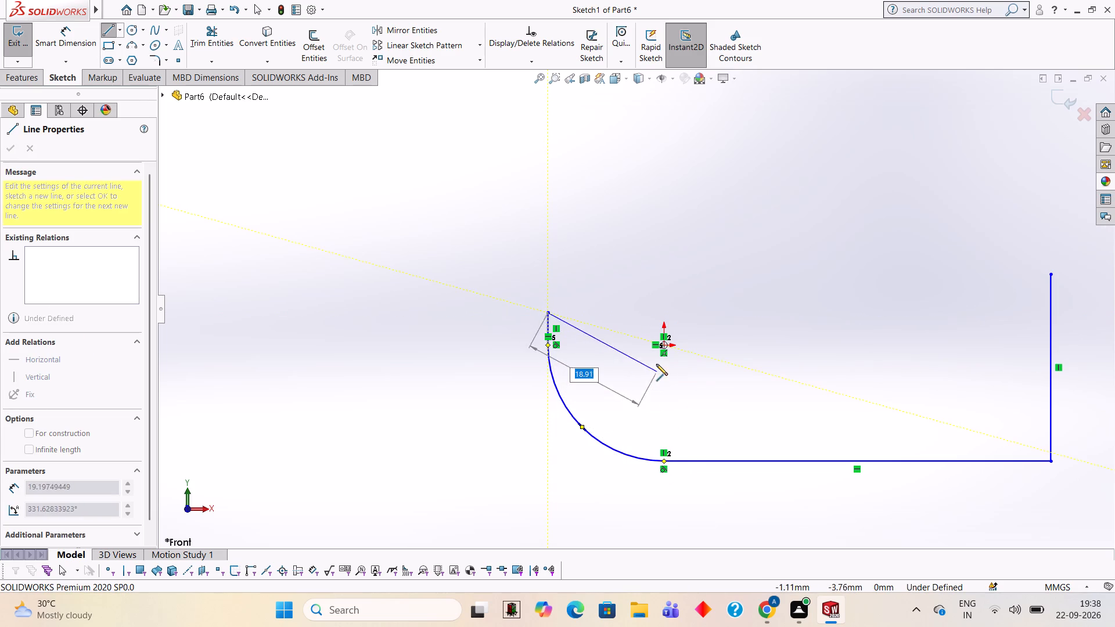
{"action": "left_click", "coordinate": [663, 311]}
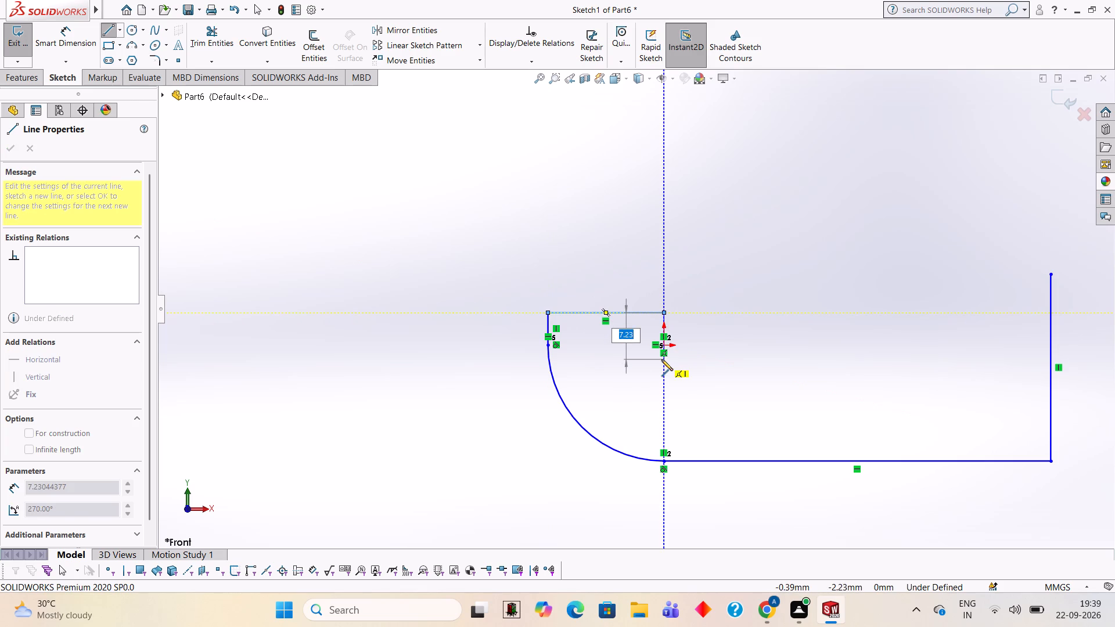
{"action": "key", "text": "5"}
{"action": "key", "text": "Return"}
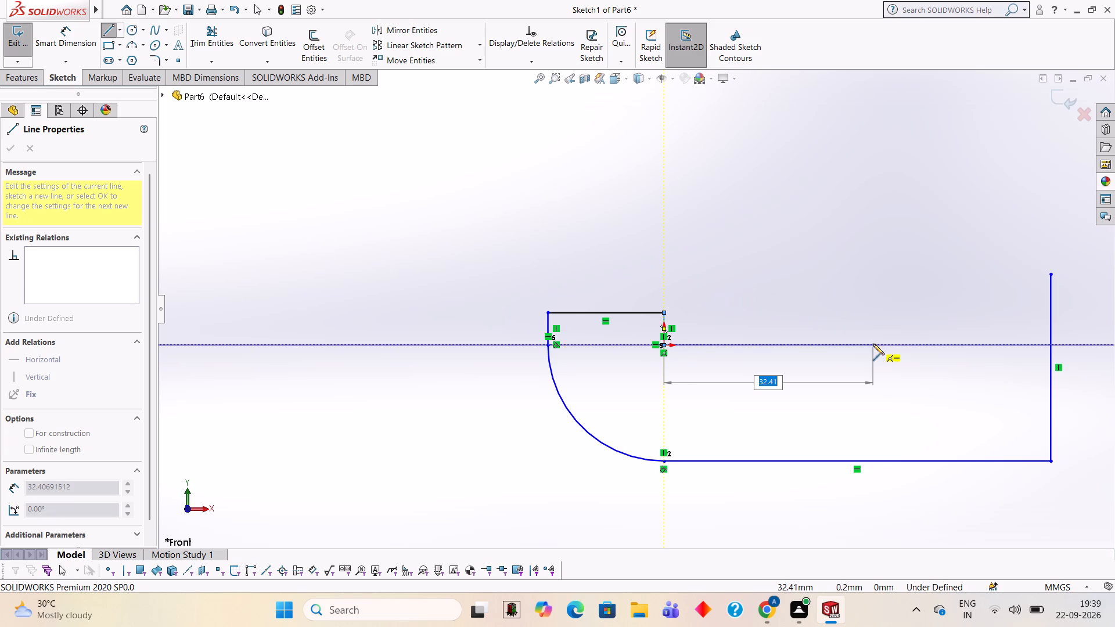
{"action": "type", "text": "25"}
{"action": "key", "text": "BackSpace"}
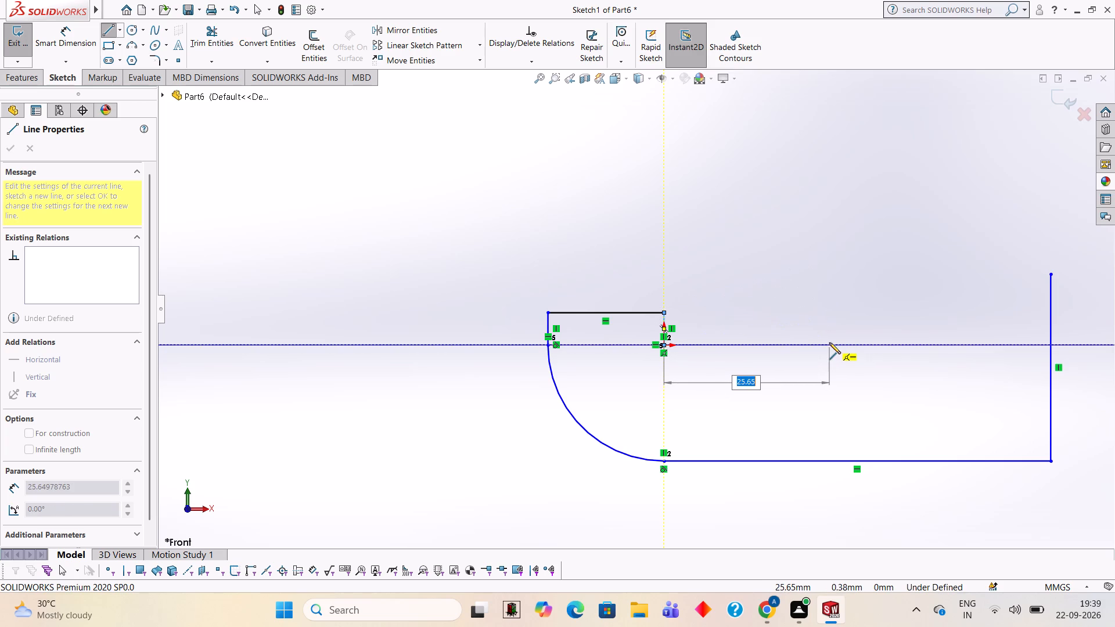
{"action": "type", "text": "24"}
{"action": "key", "text": "Return"}
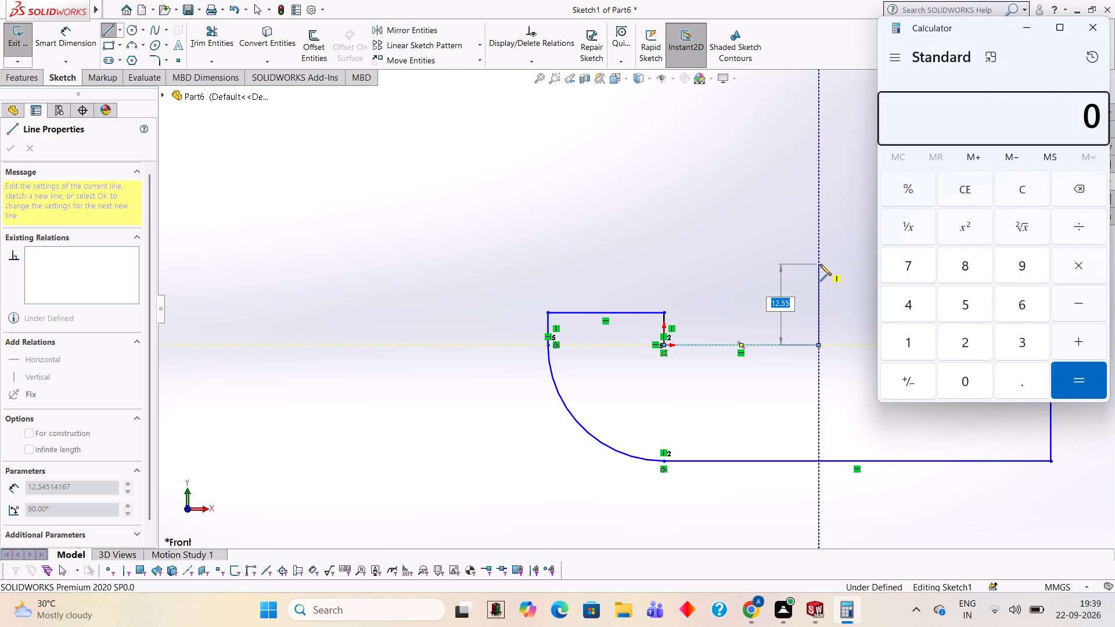
Calculate 29 − 18, sketch an 11 mm line up from the 24 mm line's end, and close the profile horizontally to the tall vertical line's top.
{"action": "key", "text": "1"}
{"action": "key", "text": "BackSpace"}
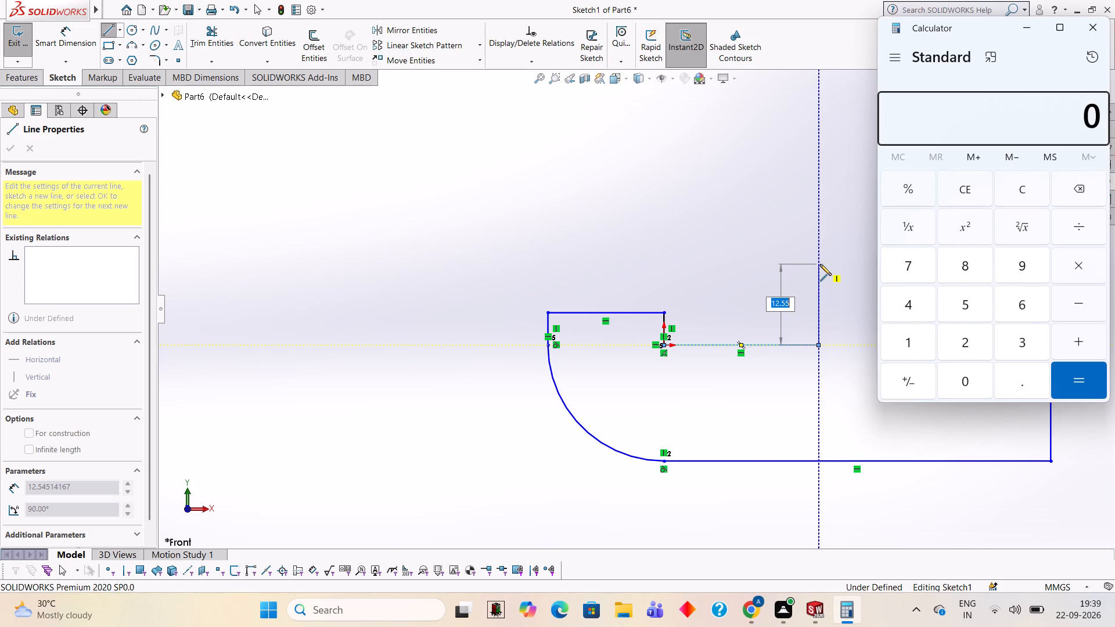
{"action": "type", "text": "29-18"}
{"action": "key", "text": "Return"}
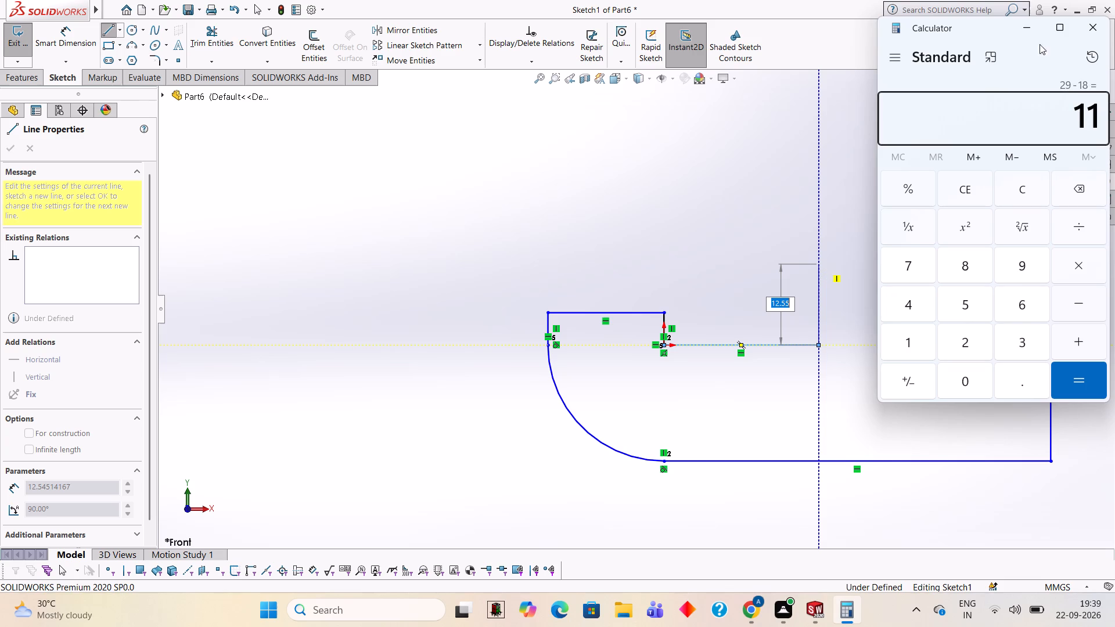
{"action": "left_click", "coordinate": [1090, 31]}
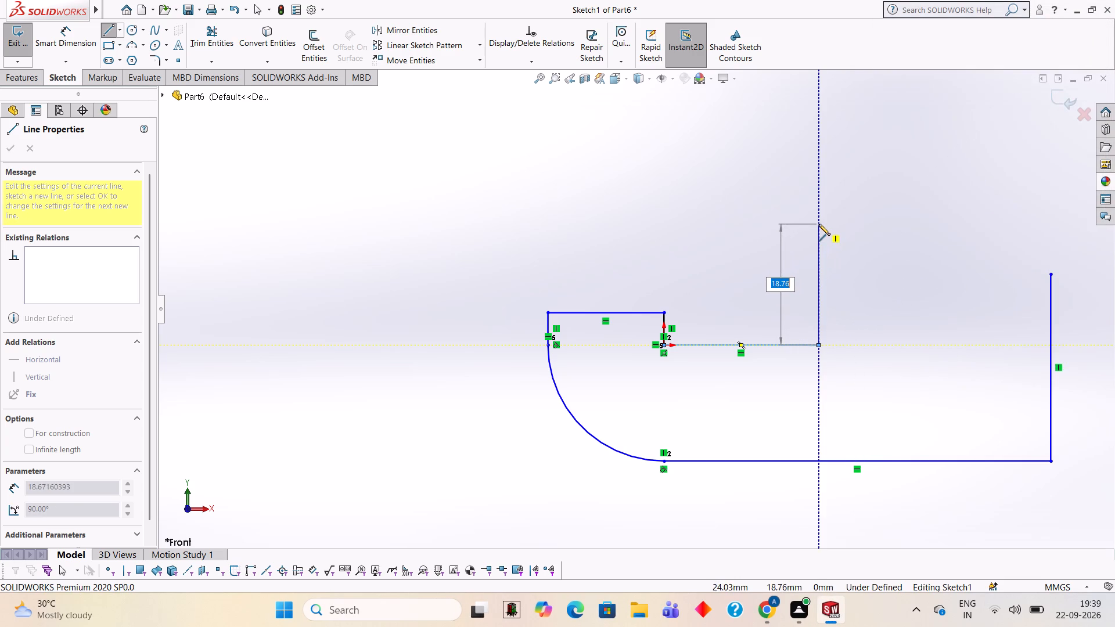
{"action": "type", "text": "11"}
{"action": "key", "text": "Return"}
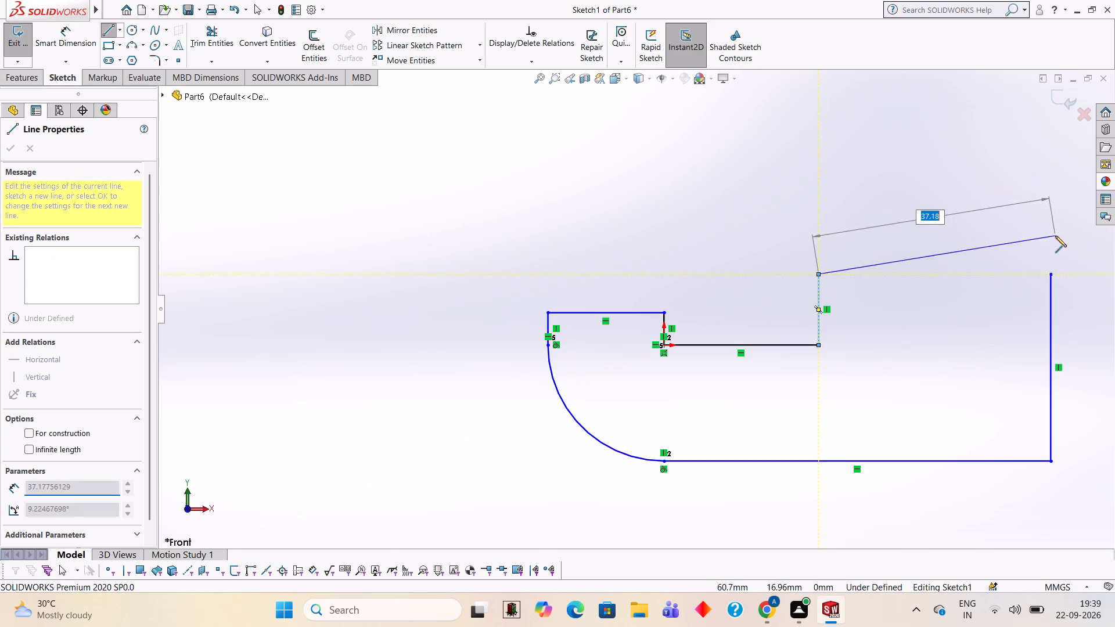
{"action": "left_click", "coordinate": [1050, 277]}
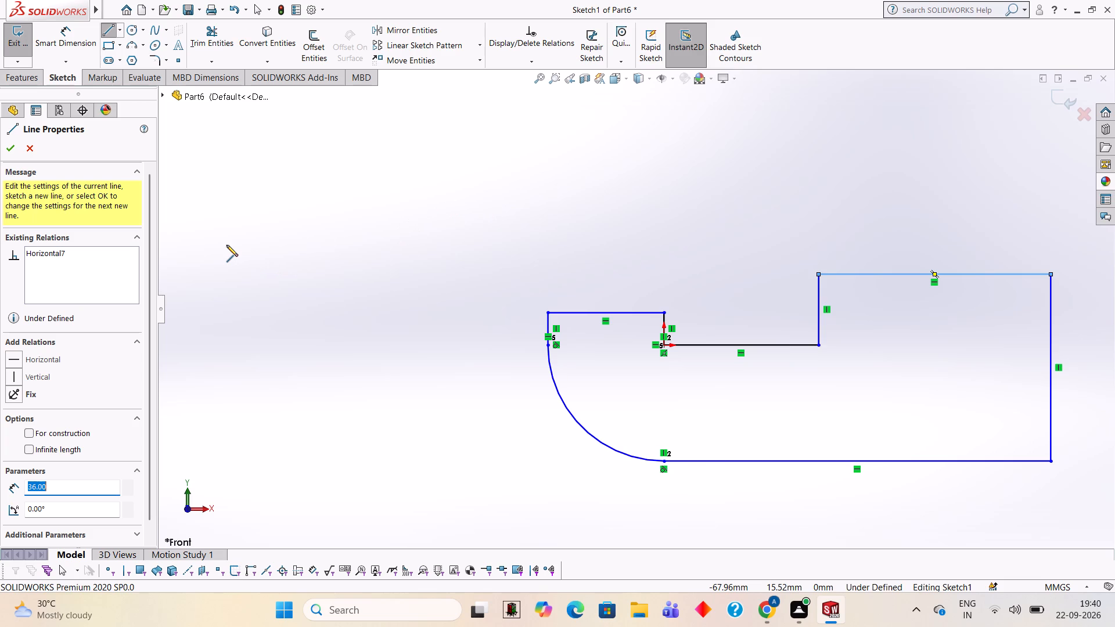
Extrude the closed profile as a blind boss 15 mm deep.
{"action": "left_click", "coordinate": [37, 76]}
{"action": "left_click", "coordinate": [37, 50]}
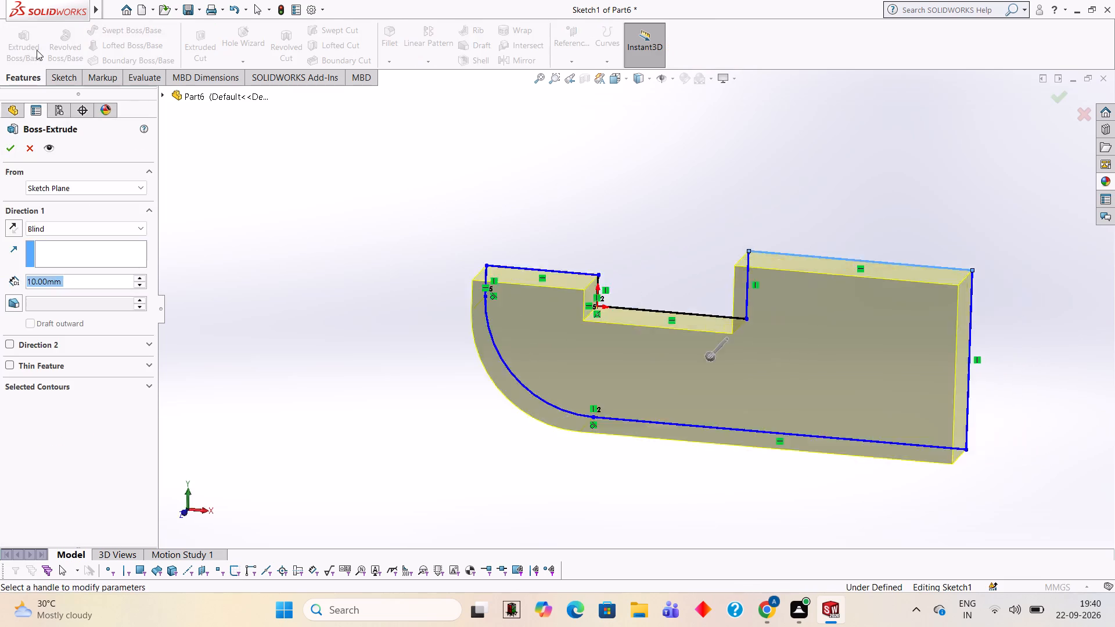
{"action": "type", "text": "15"}
{"action": "key", "text": "Return"}
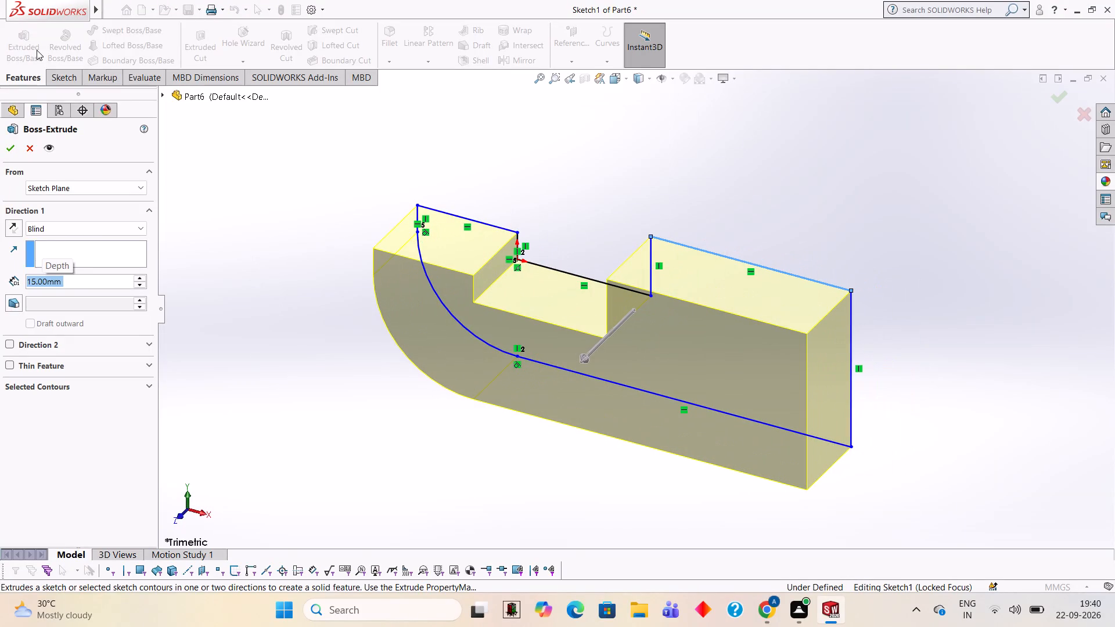
{"action": "left_click", "coordinate": [18, 147]}
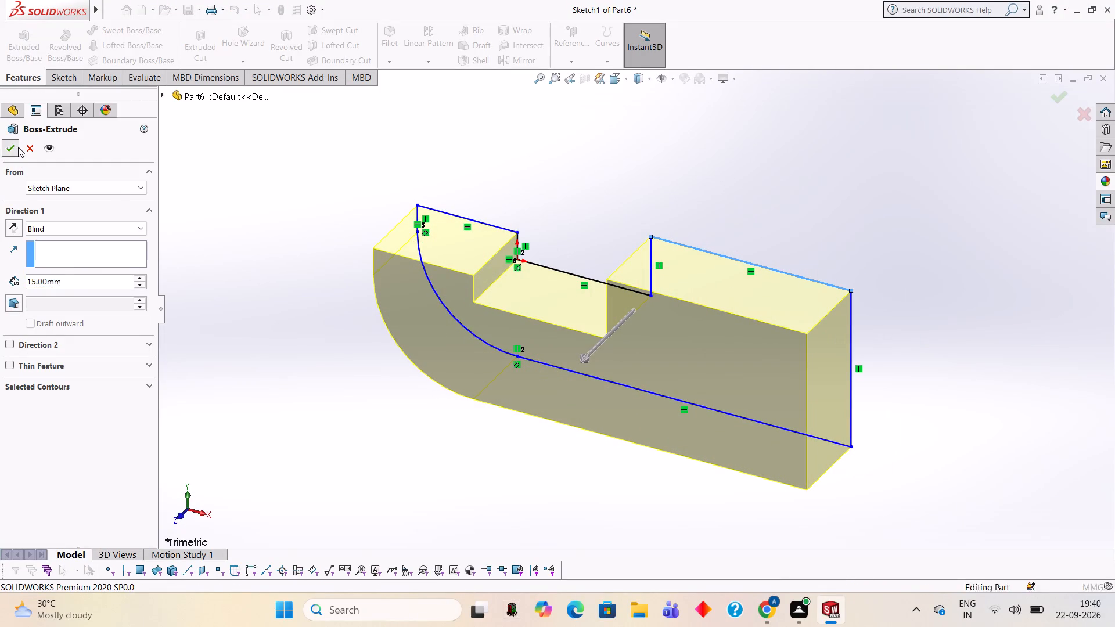
{"action": "left_click", "coordinate": [265, 201]}
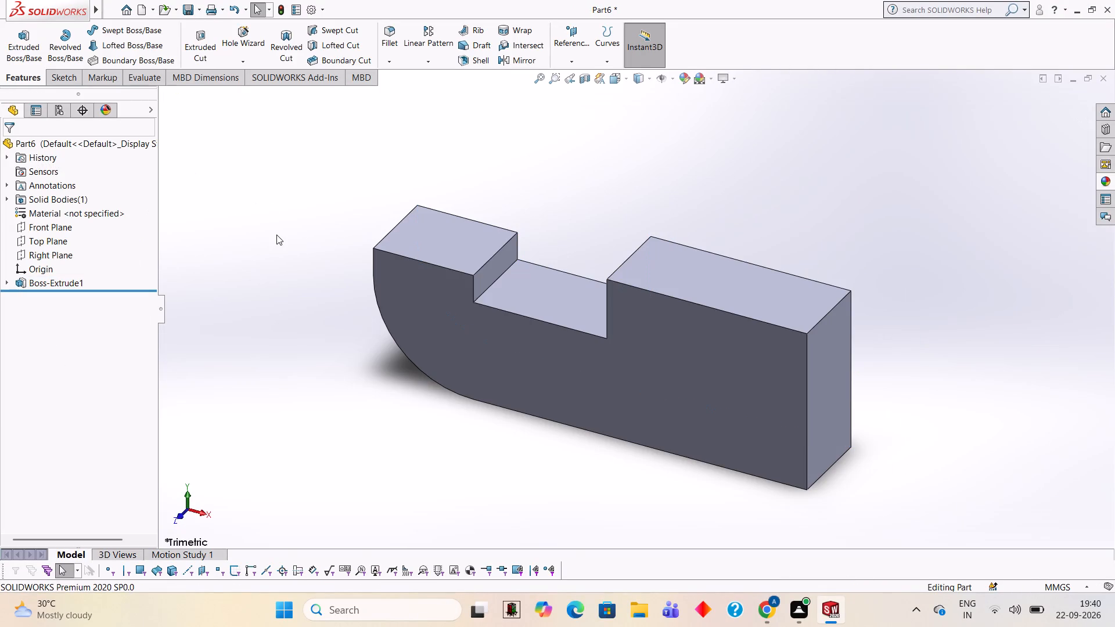
On the rounded end's top face, start a sketch and draw an 18 mm line outward from the rear edge near the outer corner, perpendicular to it.
{"action": "middle_click_drag", "start_coordinate": [356, 174], "coordinate": [398, 170]}
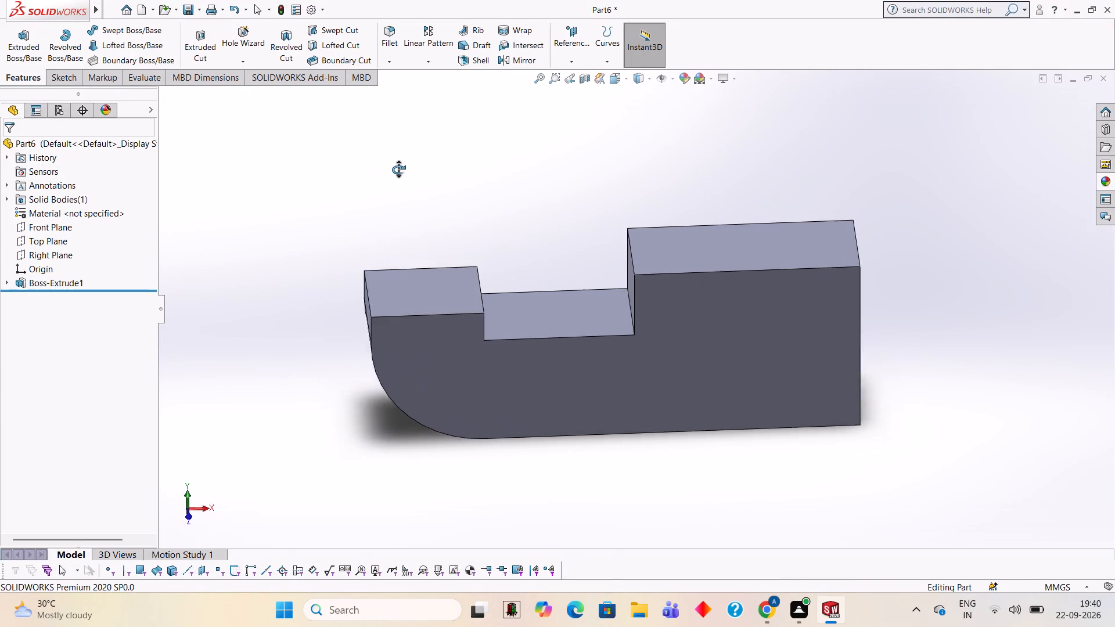
{"action": "middle_click_drag", "start_coordinate": [398, 170], "coordinate": [385, 178]}
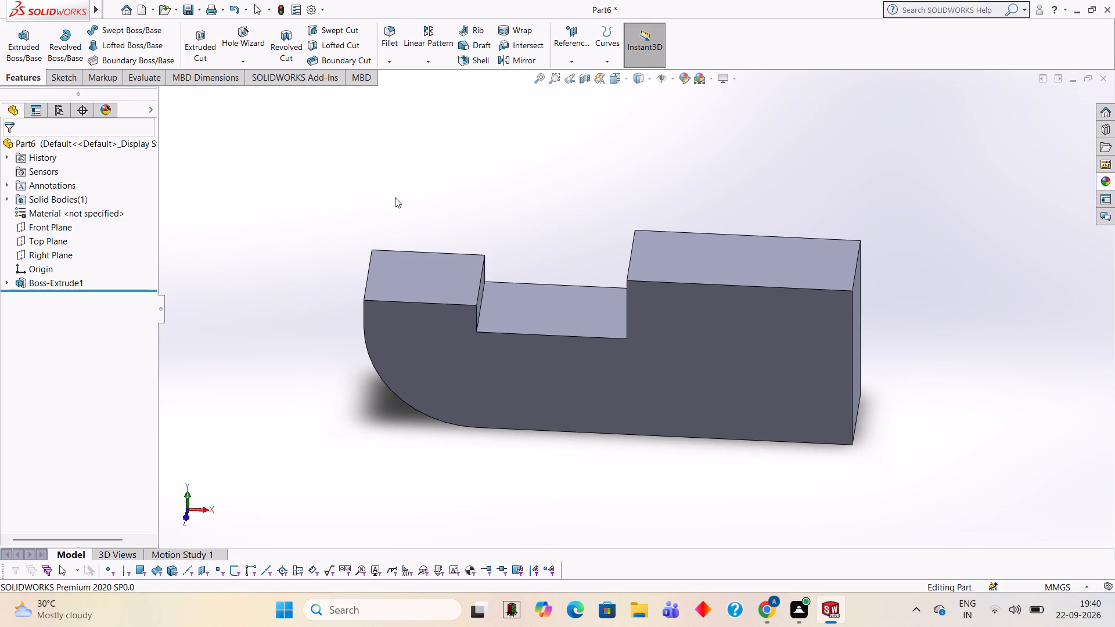
{"action": "middle_click_drag", "start_coordinate": [397, 199], "coordinate": [405, 173]}
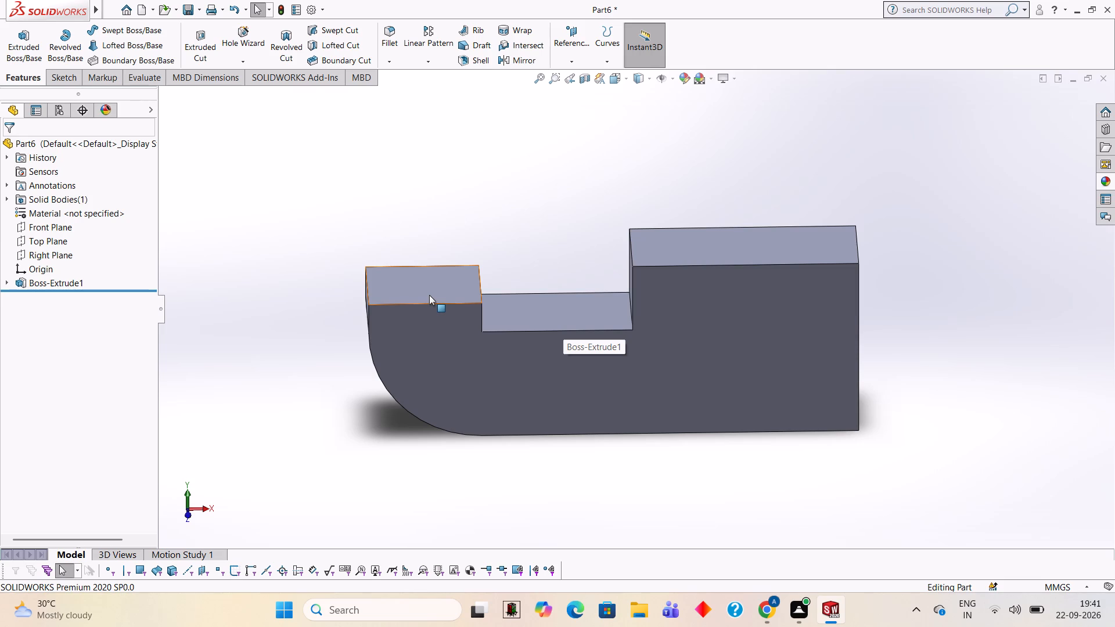
{"action": "left_click", "coordinate": [429, 295]}
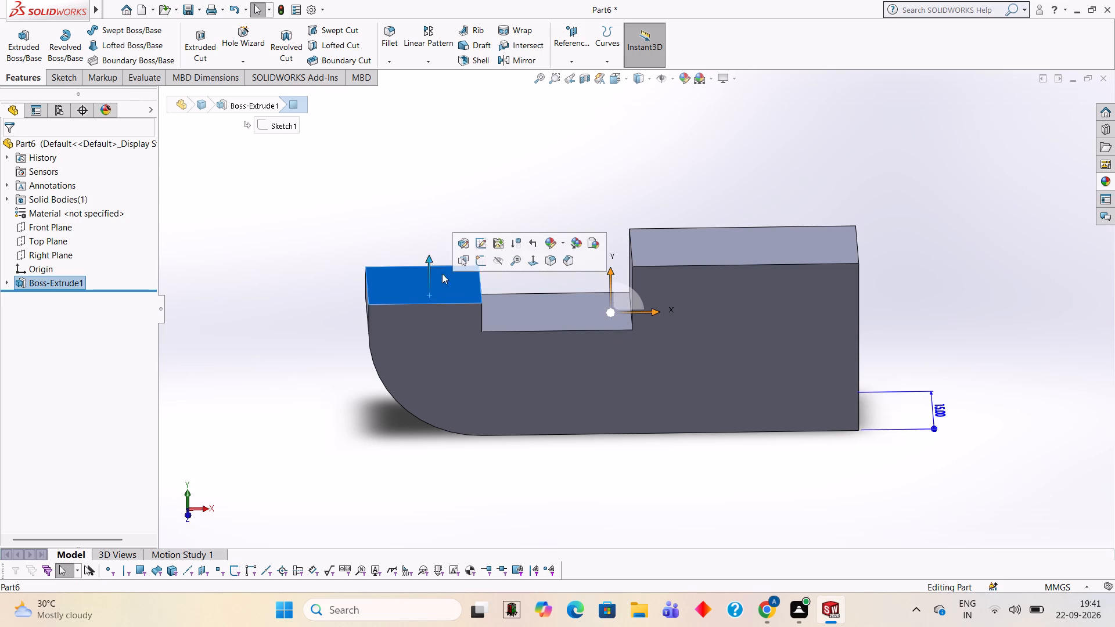
{"action": "left_click", "coordinate": [481, 262]}
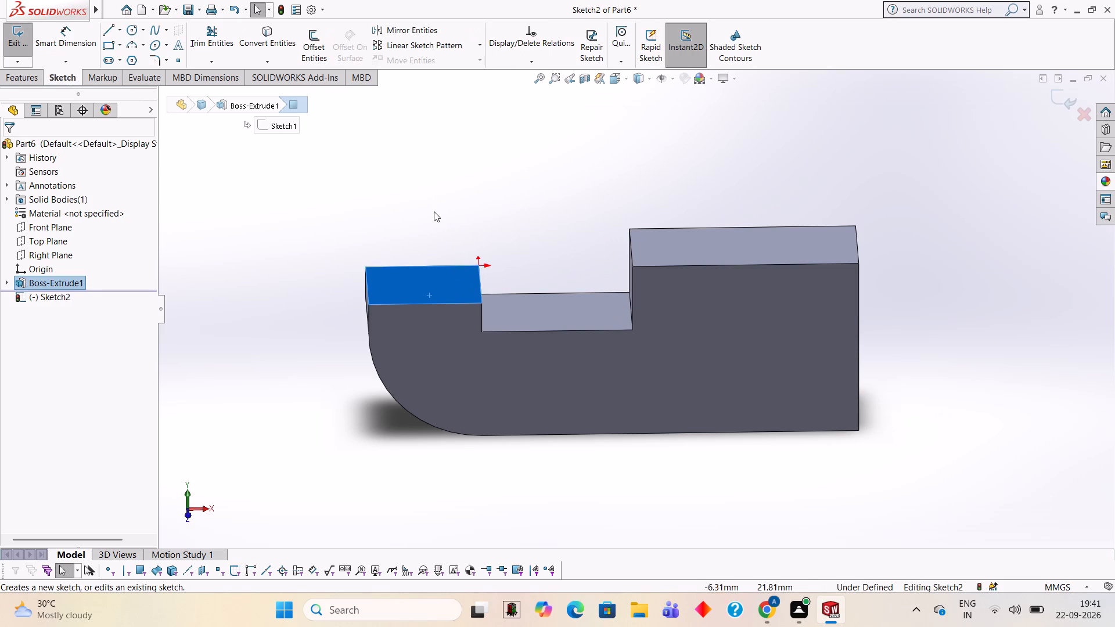
{"action": "middle_click_drag", "start_coordinate": [433, 211], "coordinate": [551, 242]}
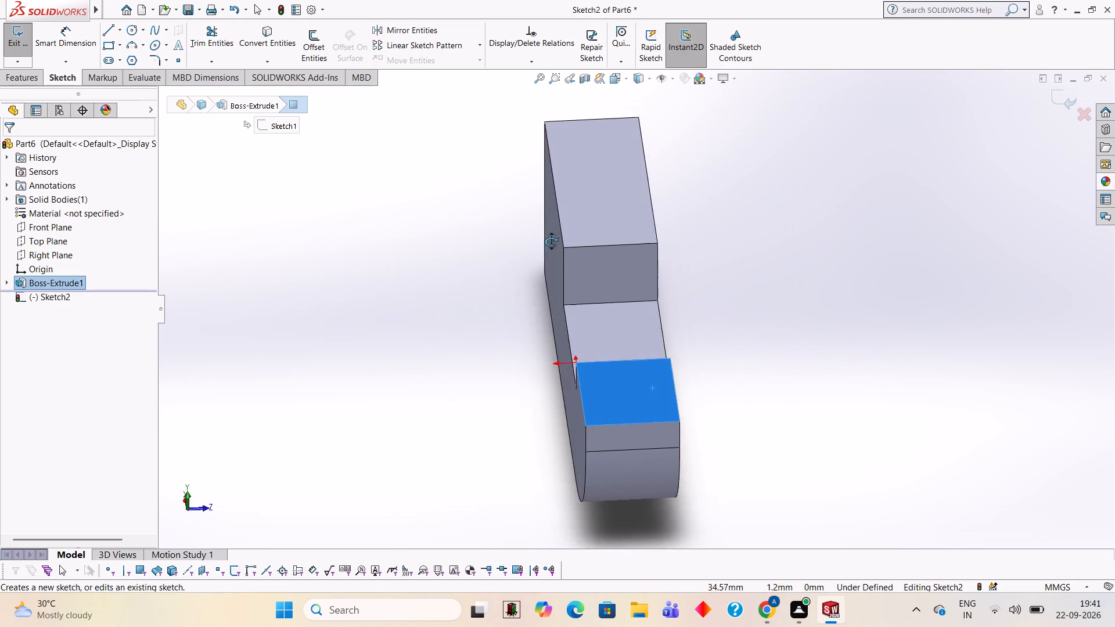
{"action": "middle_click_drag", "start_coordinate": [551, 242], "coordinate": [544, 214]}
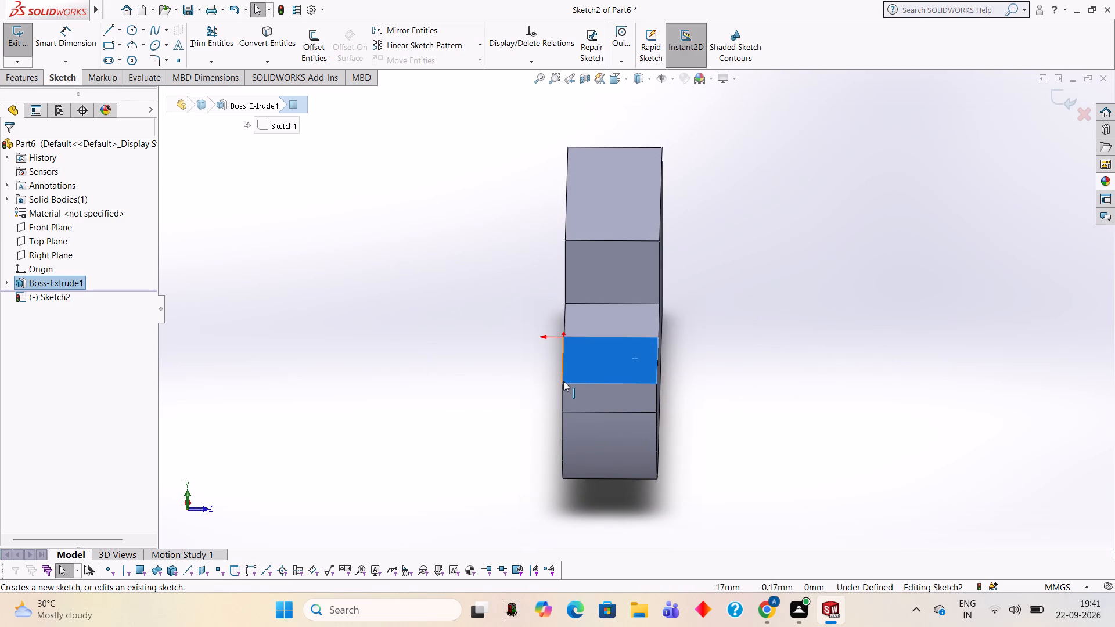
{"action": "left_click", "coordinate": [109, 27]}
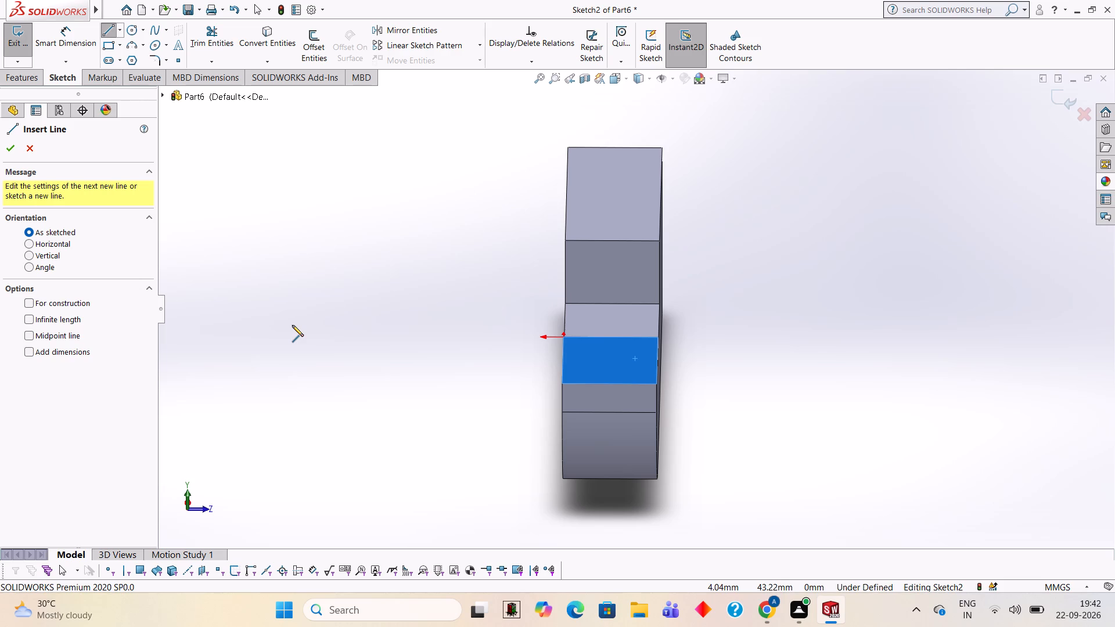
{"action": "left_click", "coordinate": [560, 381]}
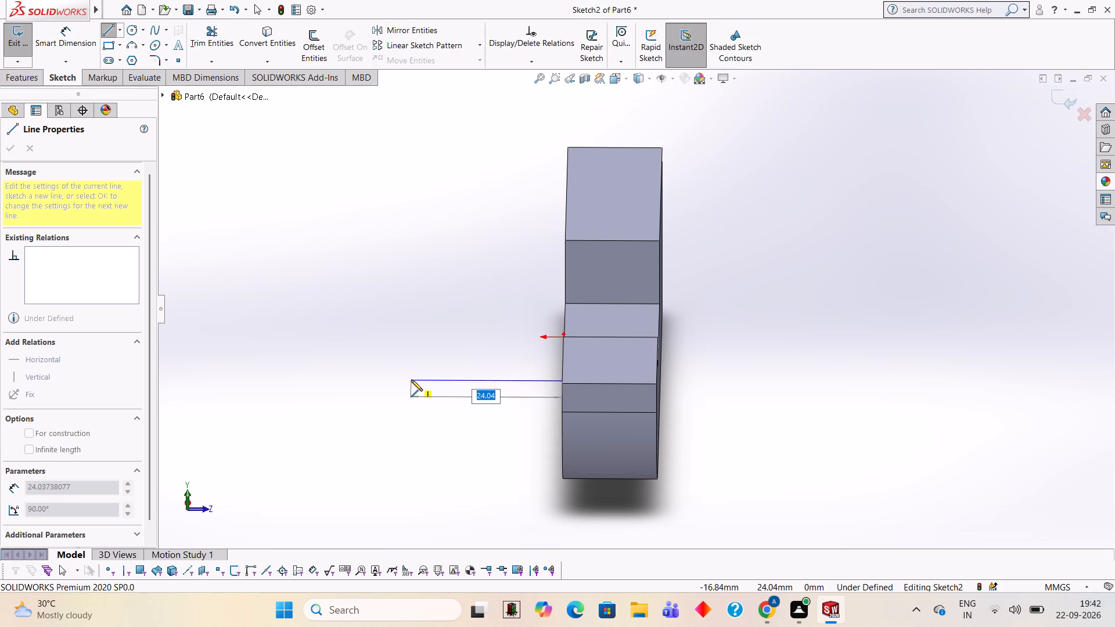
{"action": "key", "text": "1"}
{"action": "key", "text": "8"}
{"action": "key", "text": "Return"}
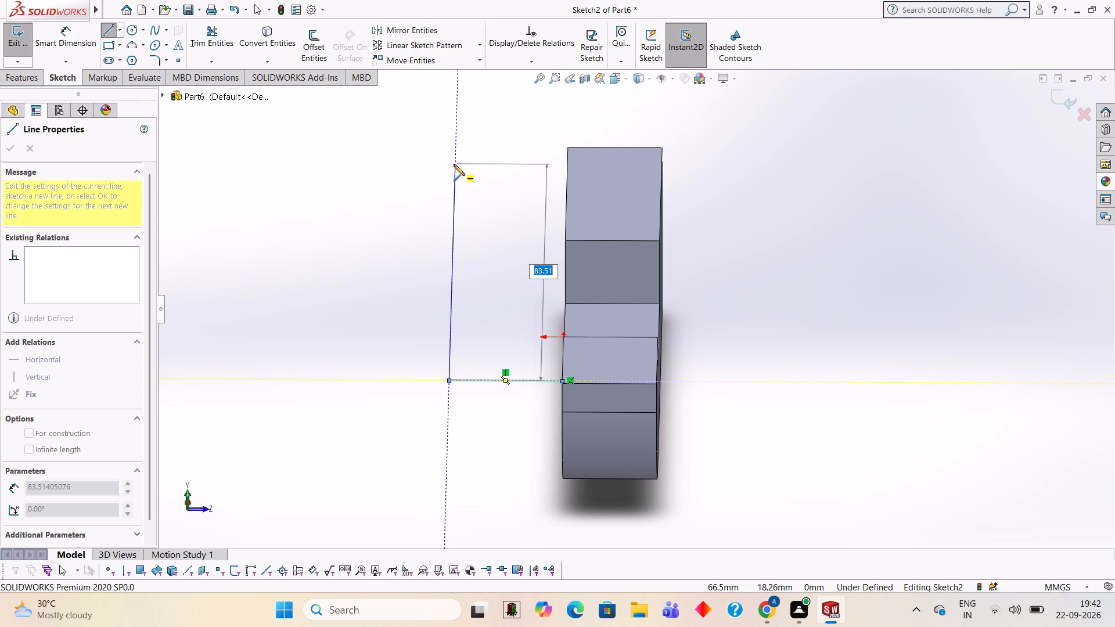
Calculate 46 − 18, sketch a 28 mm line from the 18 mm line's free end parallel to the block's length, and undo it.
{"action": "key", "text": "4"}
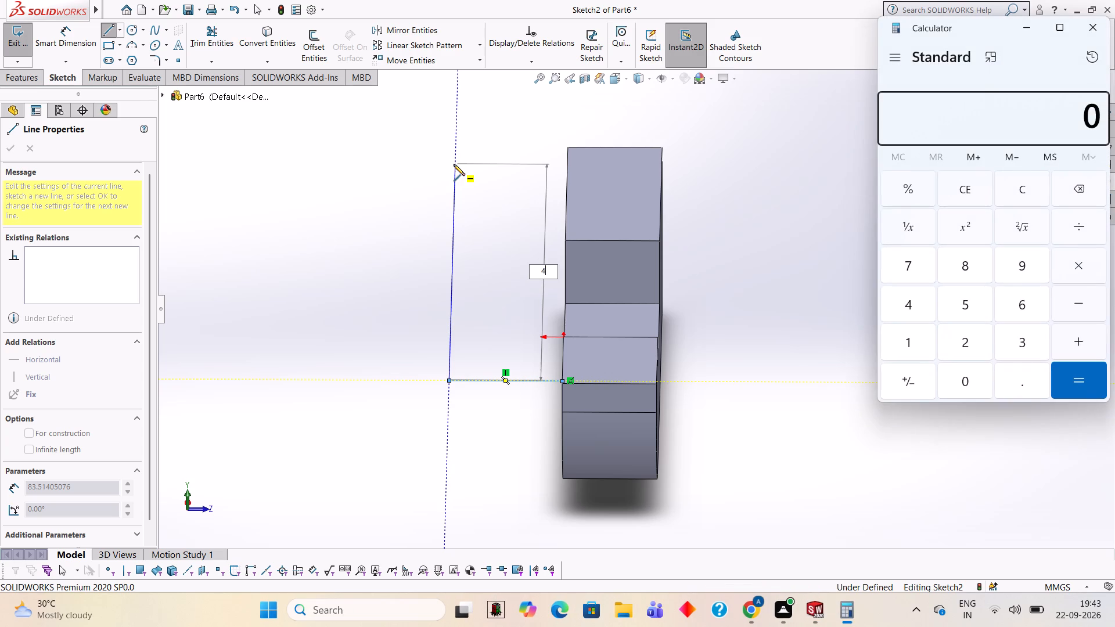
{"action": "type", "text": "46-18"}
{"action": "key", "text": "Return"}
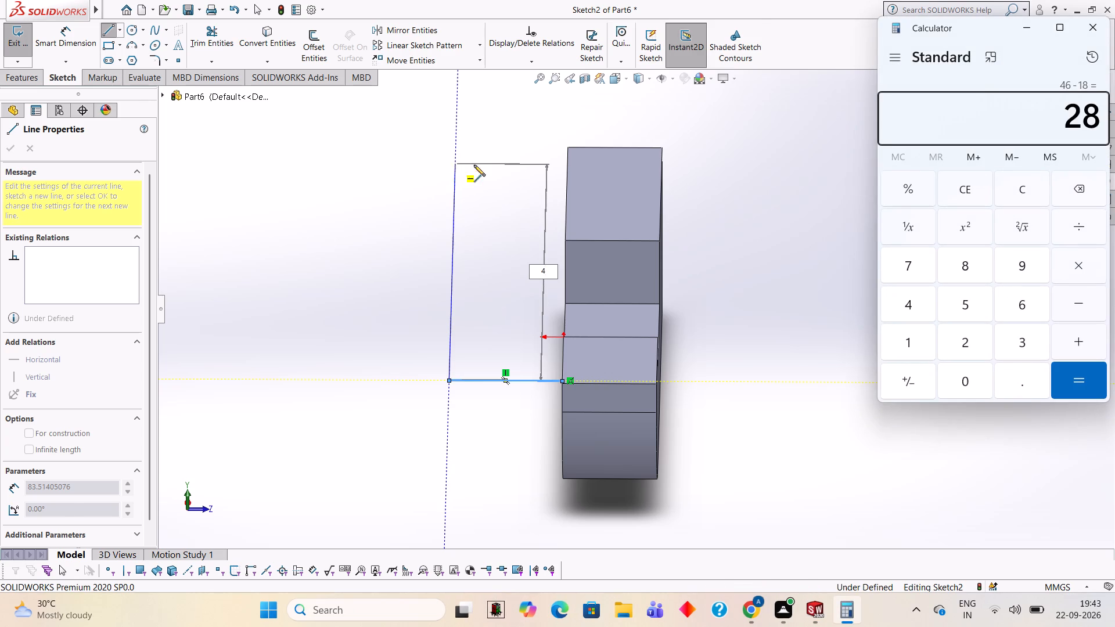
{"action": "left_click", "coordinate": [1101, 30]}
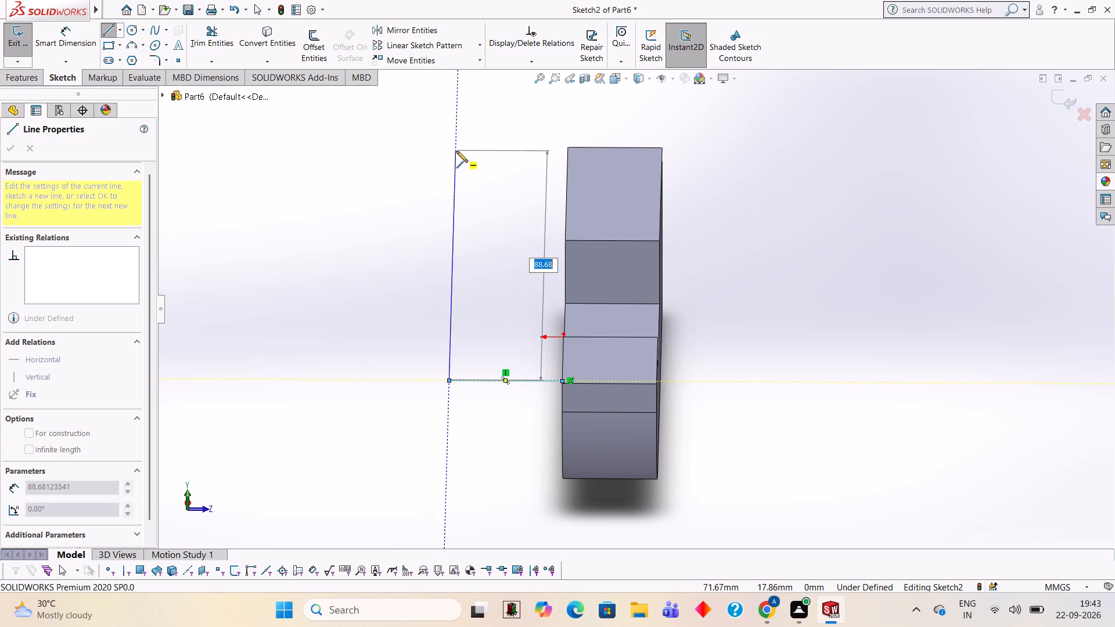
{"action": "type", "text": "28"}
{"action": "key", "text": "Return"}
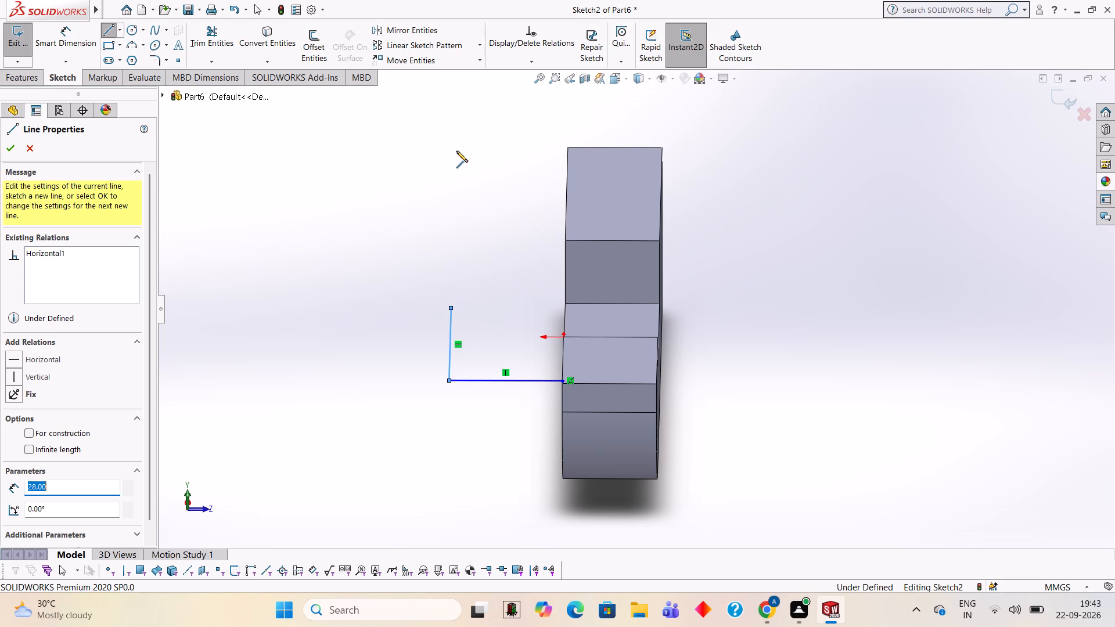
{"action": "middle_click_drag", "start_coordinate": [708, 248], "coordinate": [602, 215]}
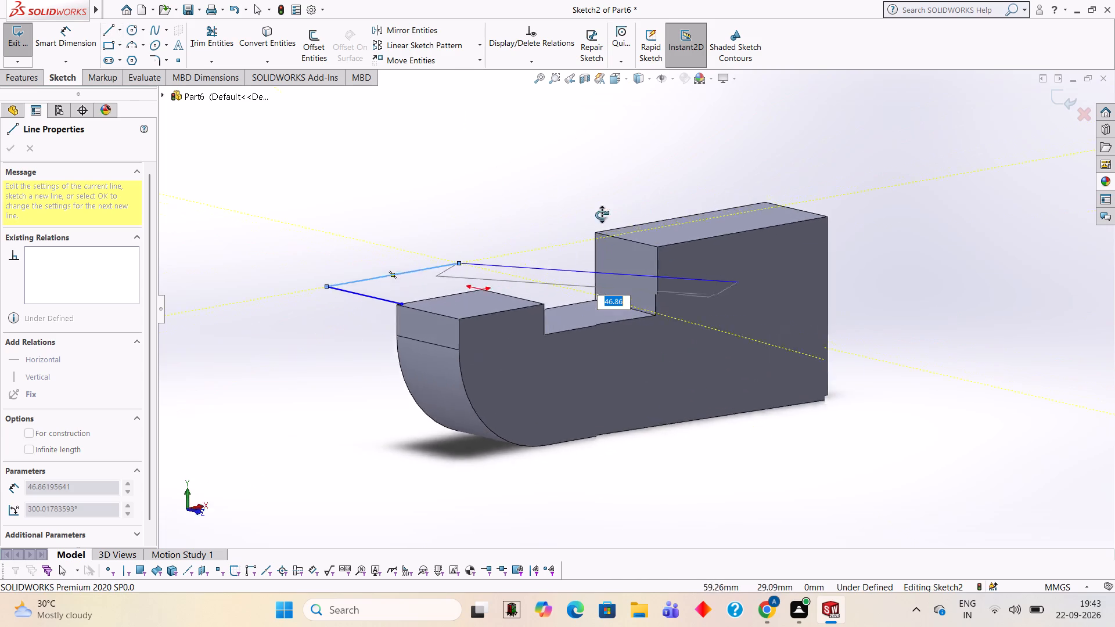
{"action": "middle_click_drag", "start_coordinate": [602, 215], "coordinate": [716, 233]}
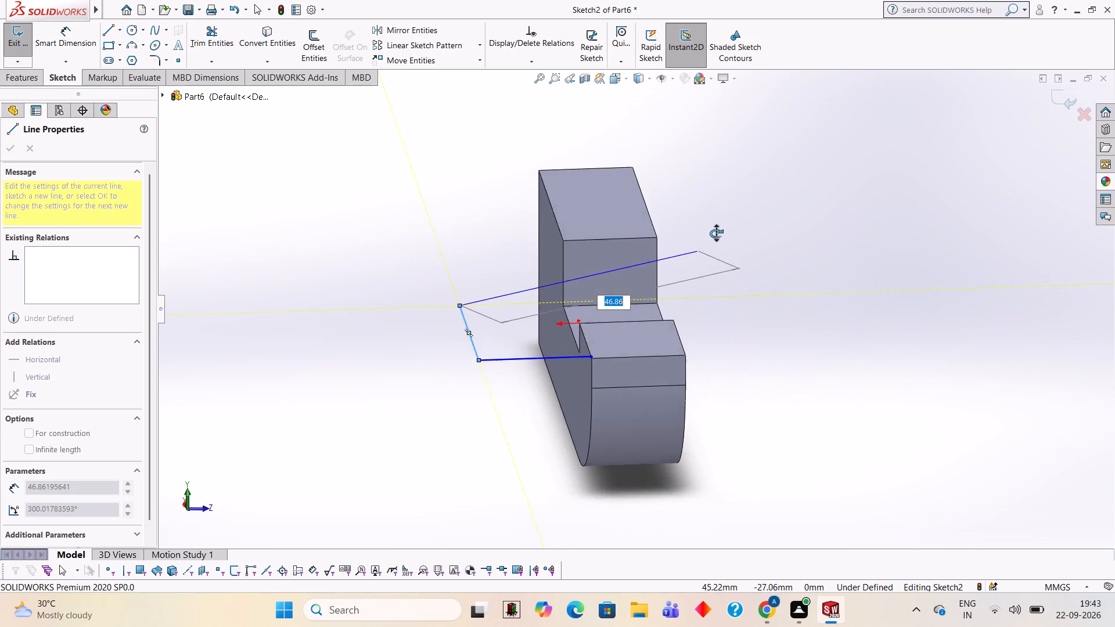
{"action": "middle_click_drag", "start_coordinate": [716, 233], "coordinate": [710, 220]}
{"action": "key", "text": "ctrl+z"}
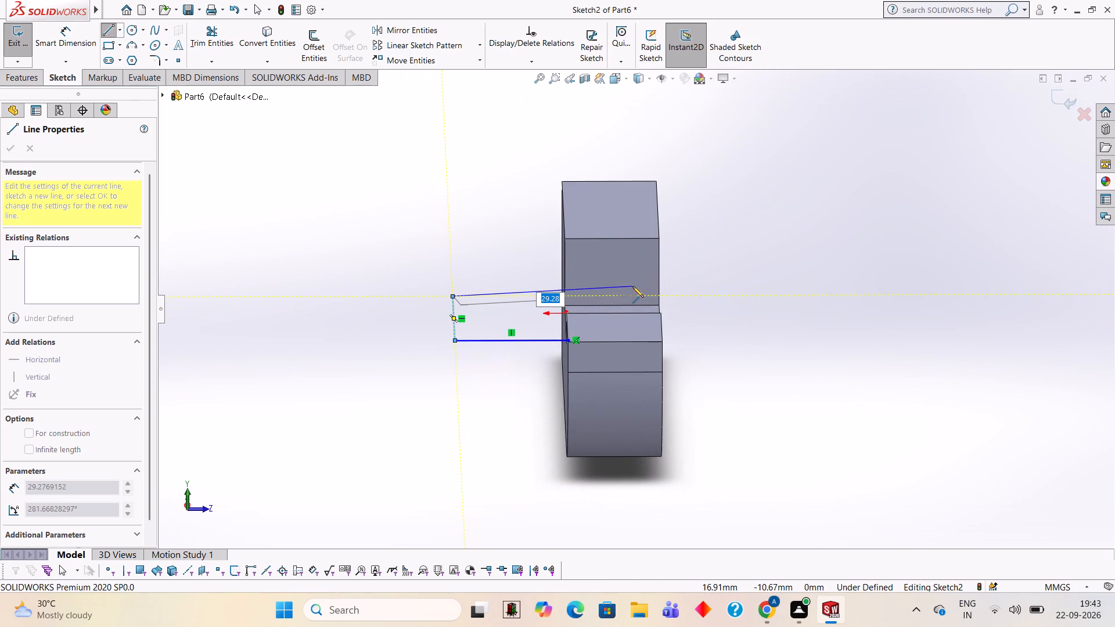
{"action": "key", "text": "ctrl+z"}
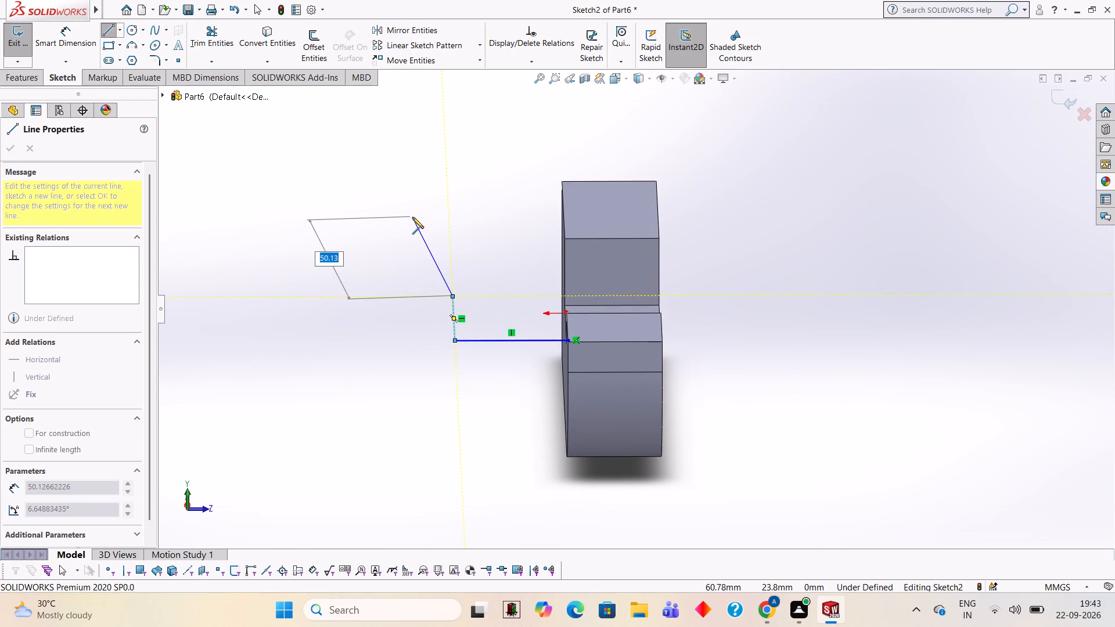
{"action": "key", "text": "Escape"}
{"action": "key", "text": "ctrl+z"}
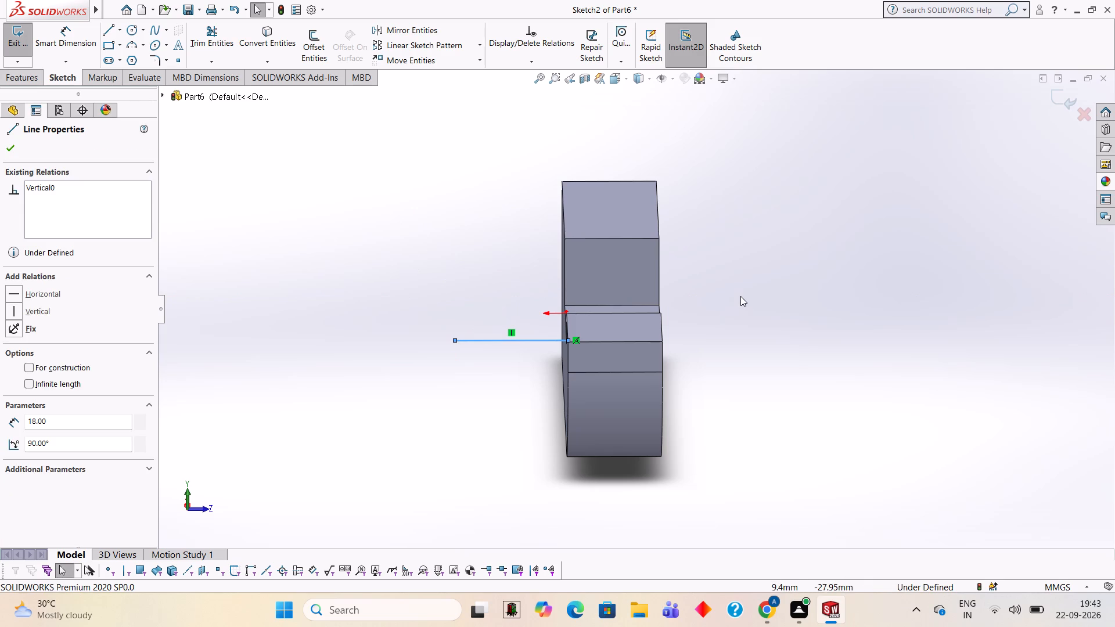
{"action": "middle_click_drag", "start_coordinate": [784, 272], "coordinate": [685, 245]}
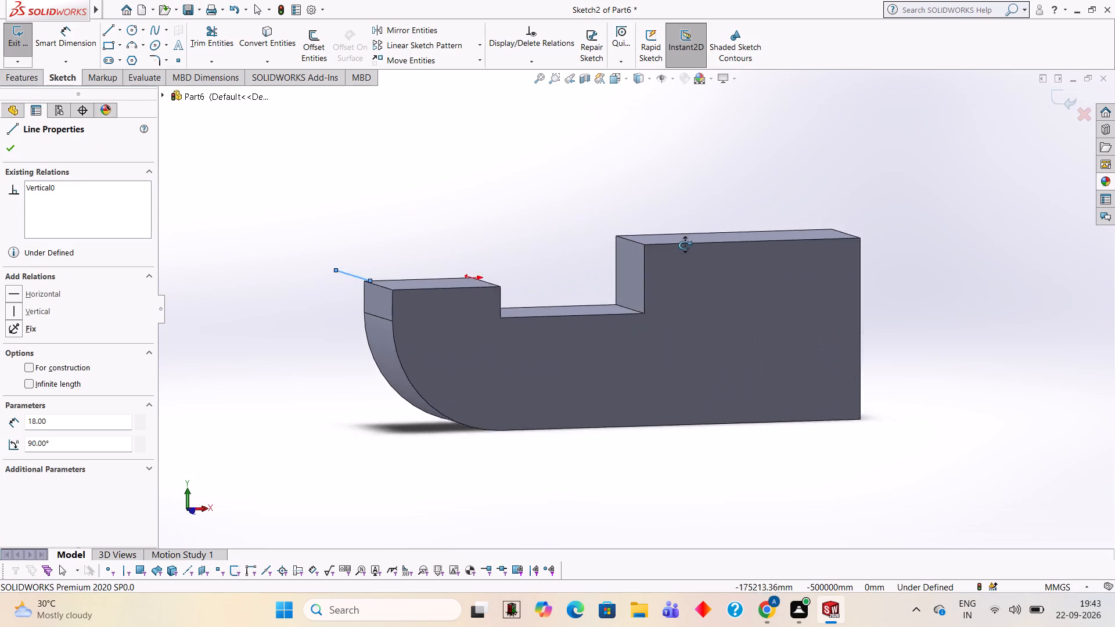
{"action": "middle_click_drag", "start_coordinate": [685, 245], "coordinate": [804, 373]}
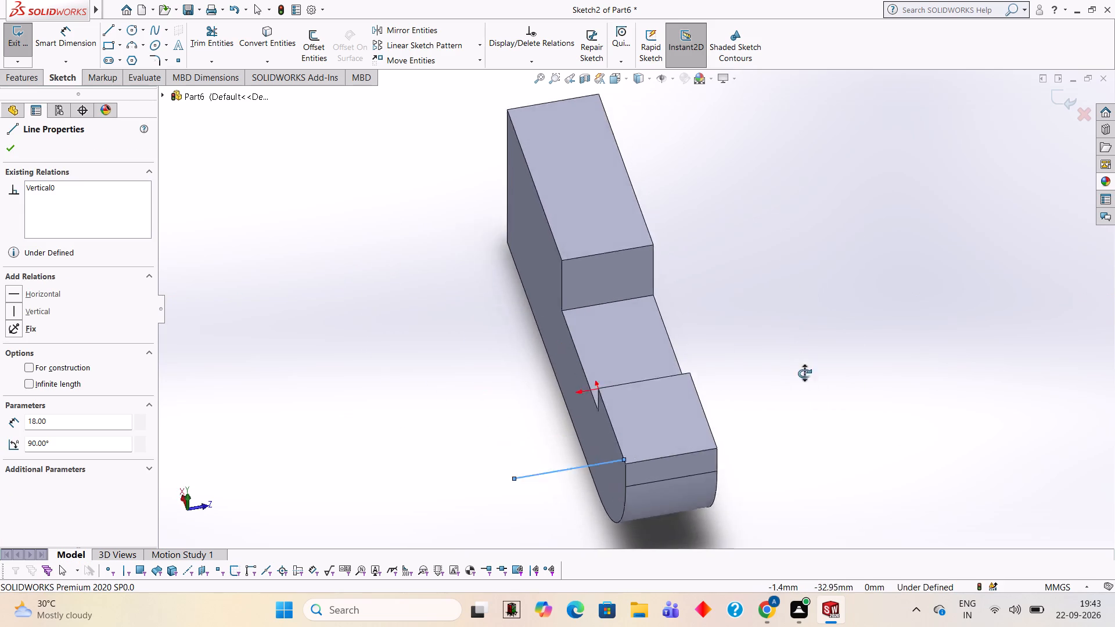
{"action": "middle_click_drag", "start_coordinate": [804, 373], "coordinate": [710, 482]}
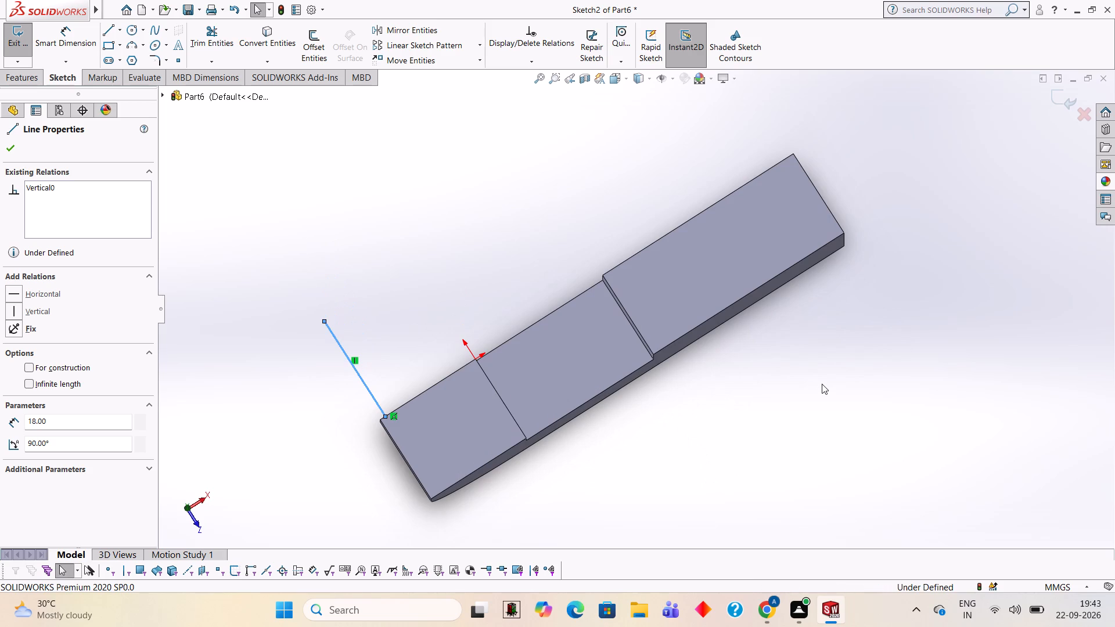
Examine the stepped block and the 18 mm sketch line from above, below and the rounded end.
{"action": "middle_click_drag", "start_coordinate": [820, 384], "coordinate": [783, 443]}
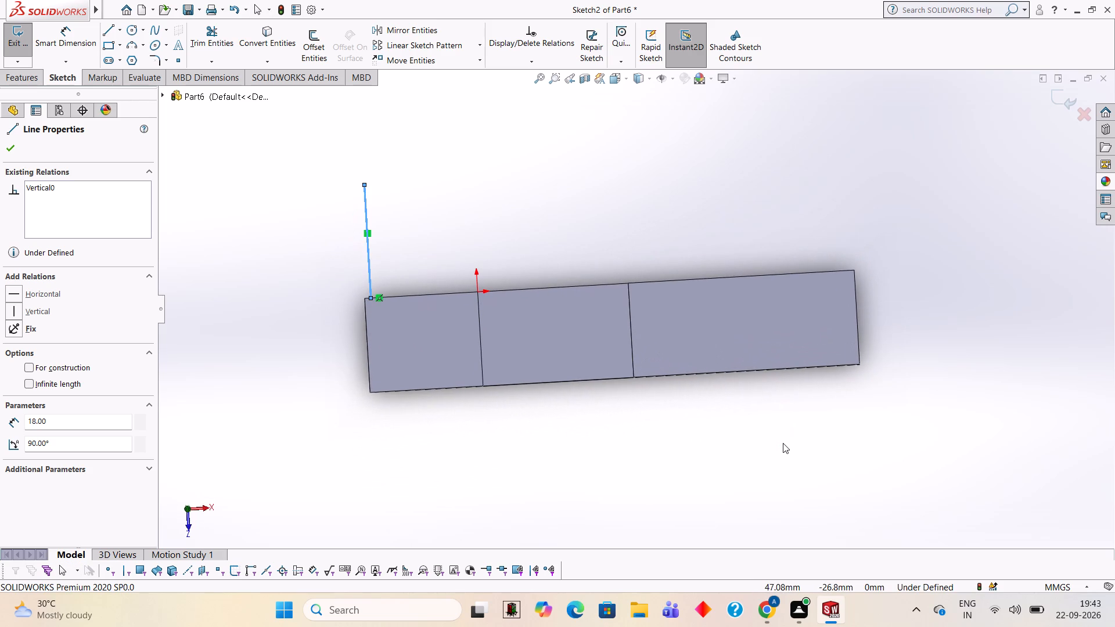
{"action": "middle_click_drag", "start_coordinate": [772, 438], "coordinate": [767, 455]}
{"action": "middle_click_drag", "start_coordinate": [774, 446], "coordinate": [853, 396]}
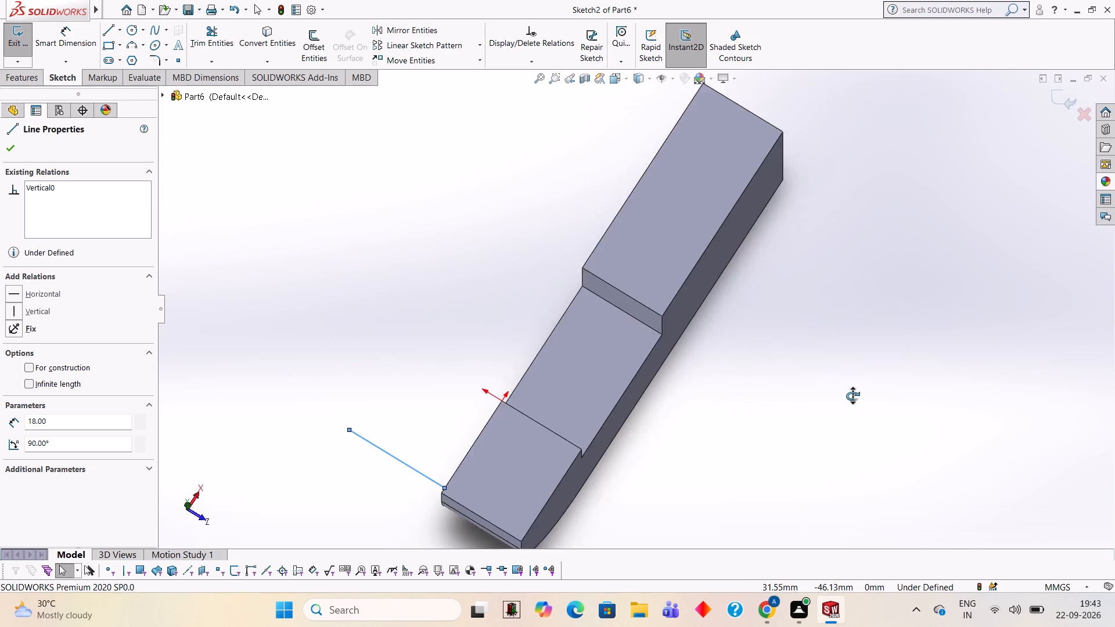
{"action": "middle_click_drag", "start_coordinate": [853, 396], "coordinate": [873, 210]}
{"action": "middle_click_drag", "start_coordinate": [823, 365], "coordinate": [835, 255]}
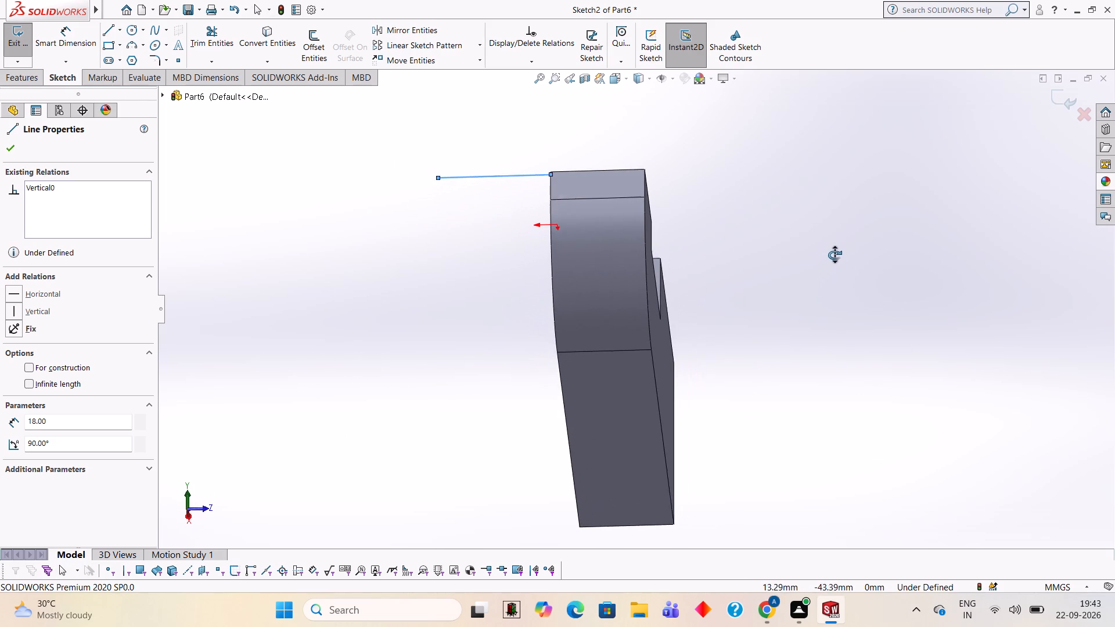
{"action": "middle_click_drag", "start_coordinate": [835, 255], "coordinate": [835, 249]}
{"action": "middle_click_drag", "start_coordinate": [825, 279], "coordinate": [849, 433]}
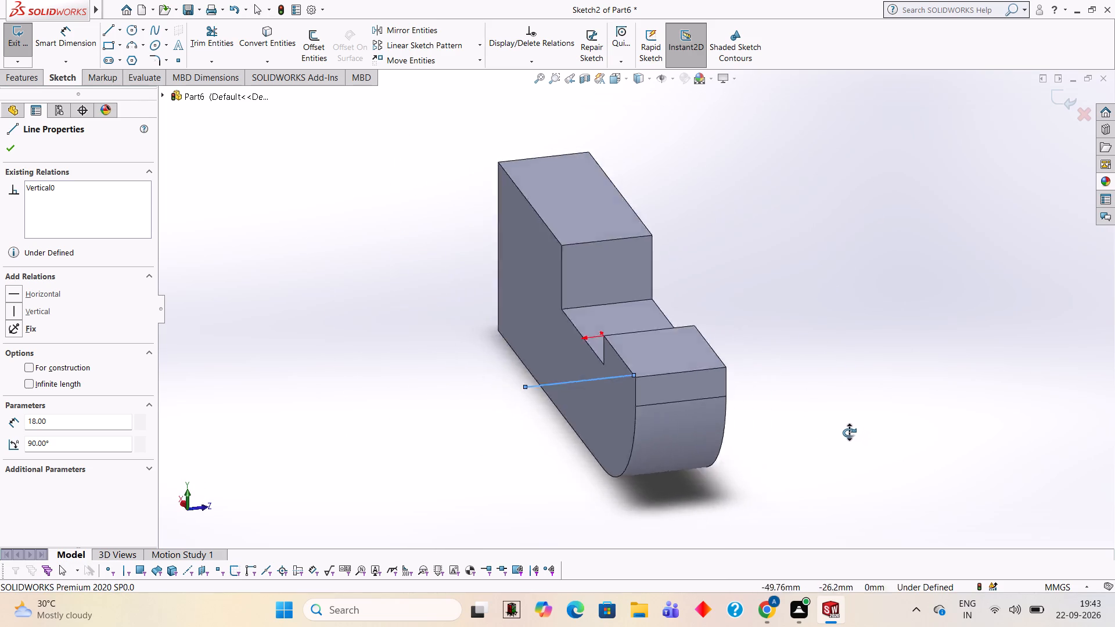
{"action": "middle_click_drag", "start_coordinate": [849, 433], "coordinate": [835, 420]}
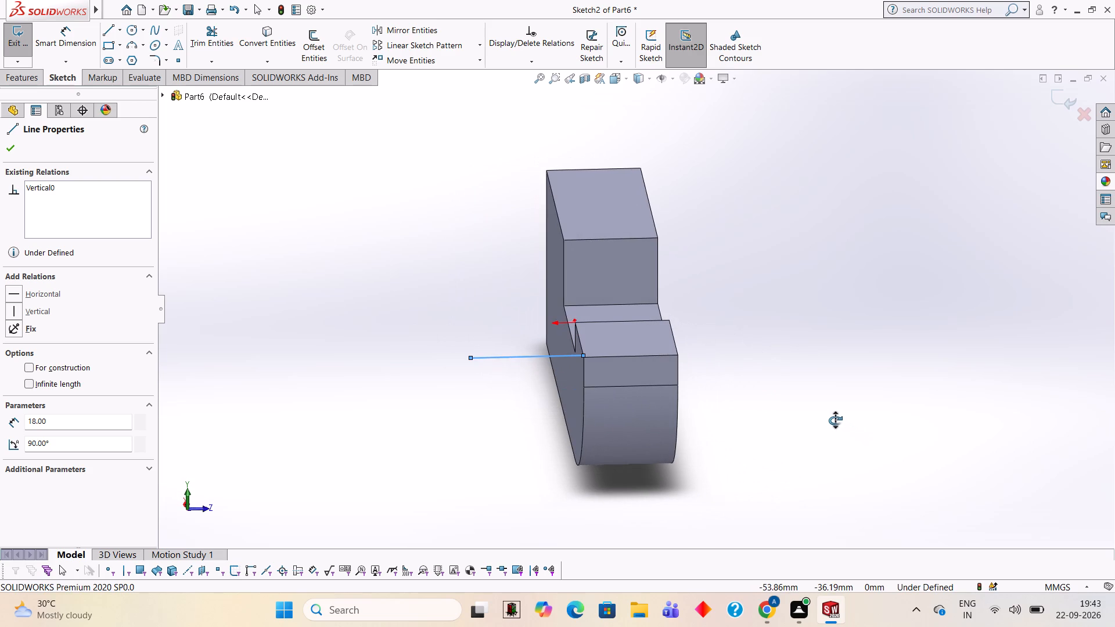
{"action": "middle_click_drag", "start_coordinate": [835, 420], "coordinate": [837, 422]}
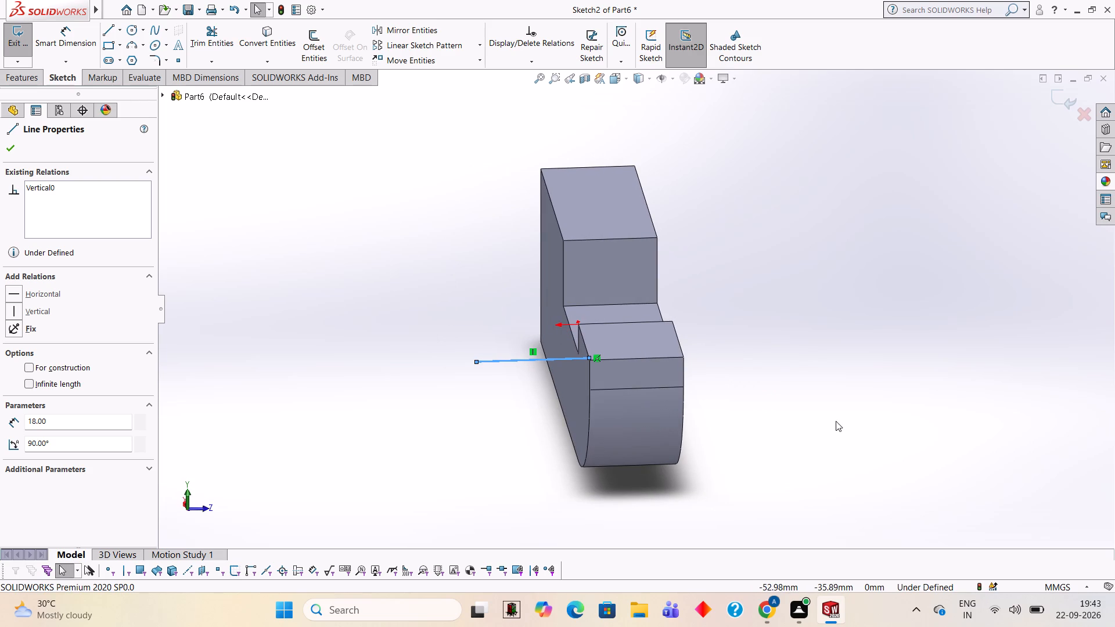
{"action": "middle_click_drag", "start_coordinate": [817, 397], "coordinate": [804, 250]}
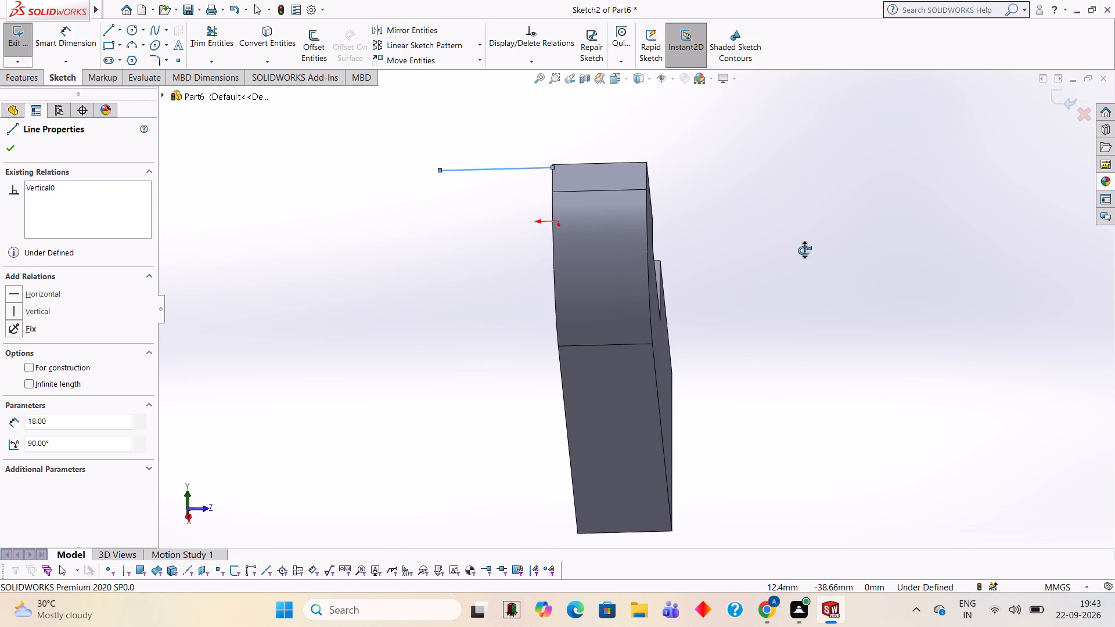
{"action": "middle_click_drag", "start_coordinate": [804, 250], "coordinate": [805, 240]}
{"action": "middle_click_drag", "start_coordinate": [805, 240], "coordinate": [810, 366]}
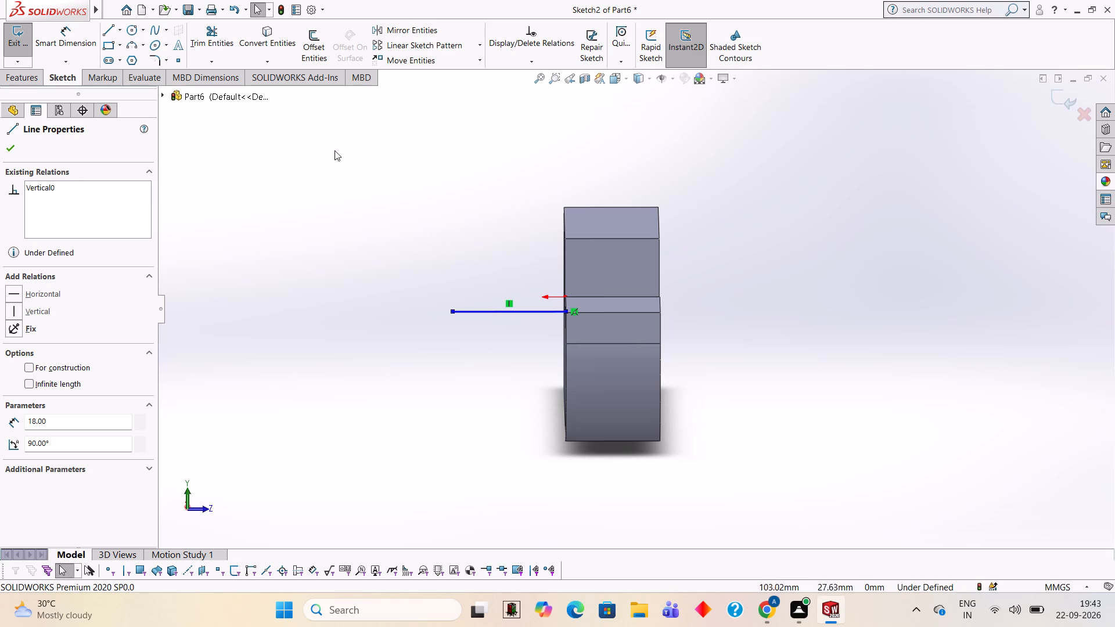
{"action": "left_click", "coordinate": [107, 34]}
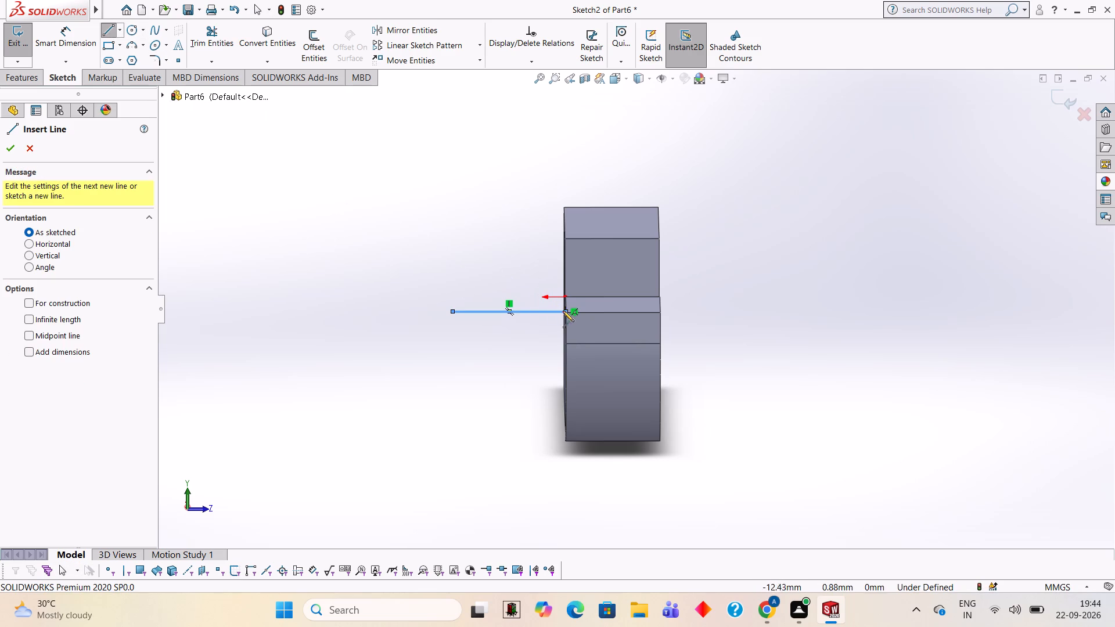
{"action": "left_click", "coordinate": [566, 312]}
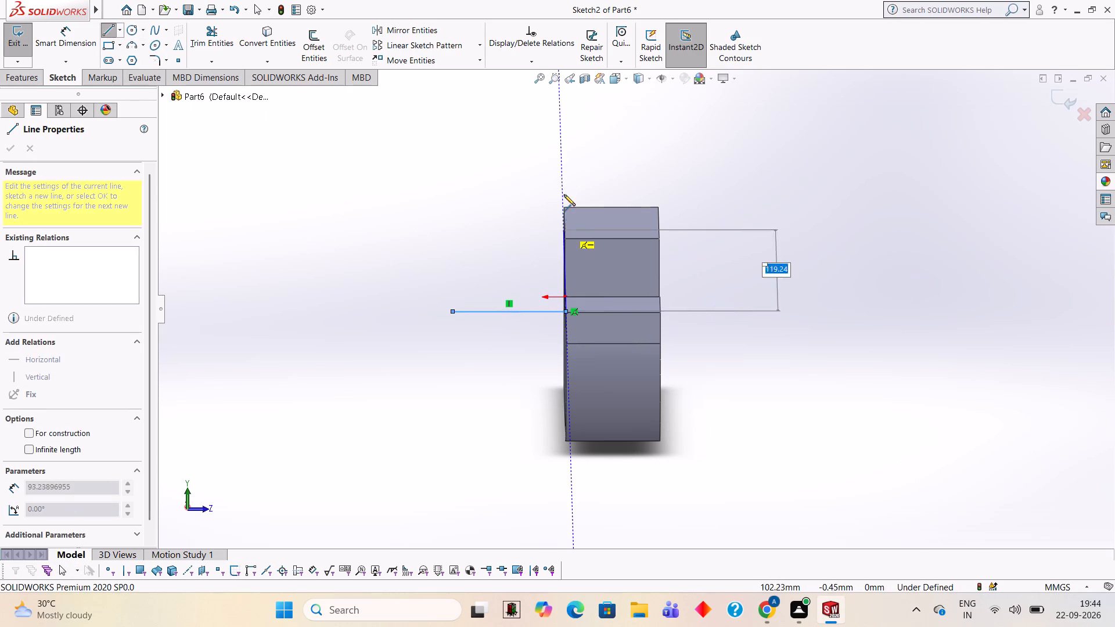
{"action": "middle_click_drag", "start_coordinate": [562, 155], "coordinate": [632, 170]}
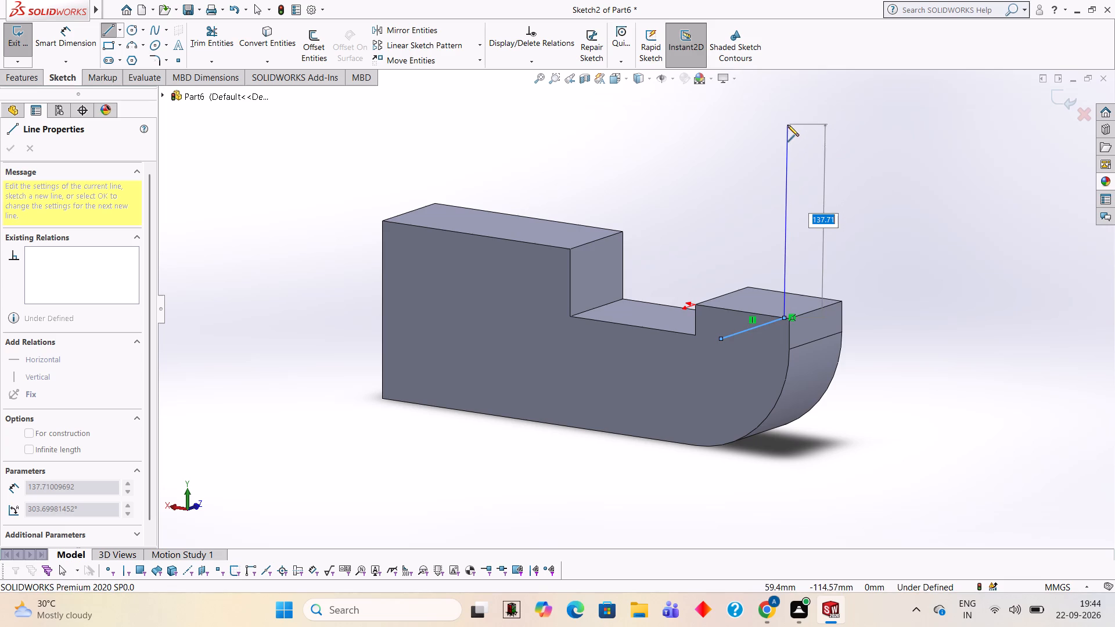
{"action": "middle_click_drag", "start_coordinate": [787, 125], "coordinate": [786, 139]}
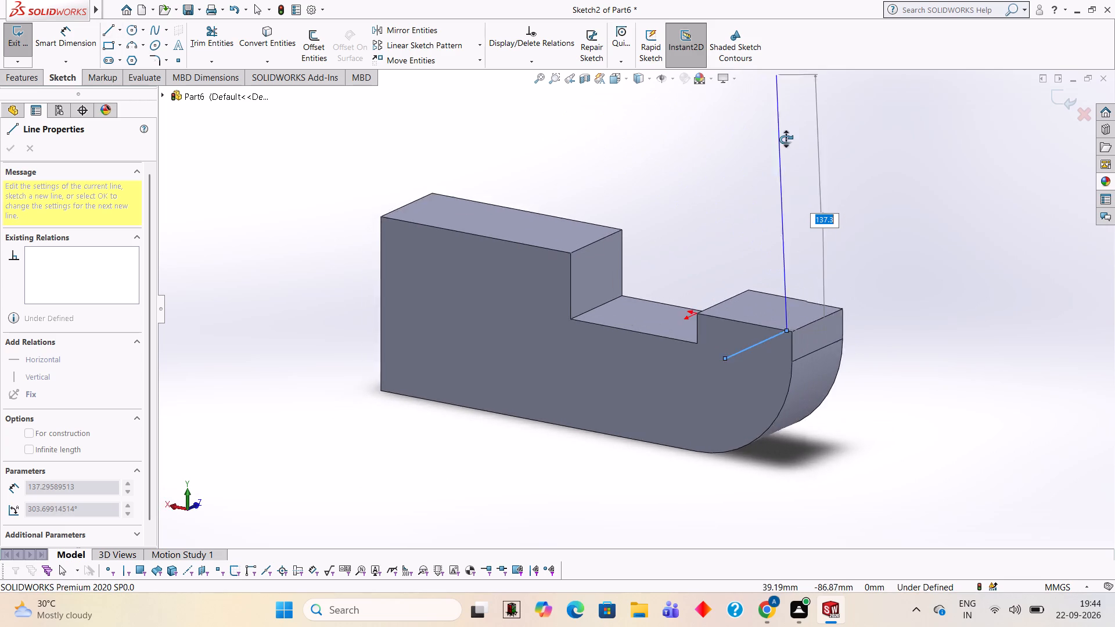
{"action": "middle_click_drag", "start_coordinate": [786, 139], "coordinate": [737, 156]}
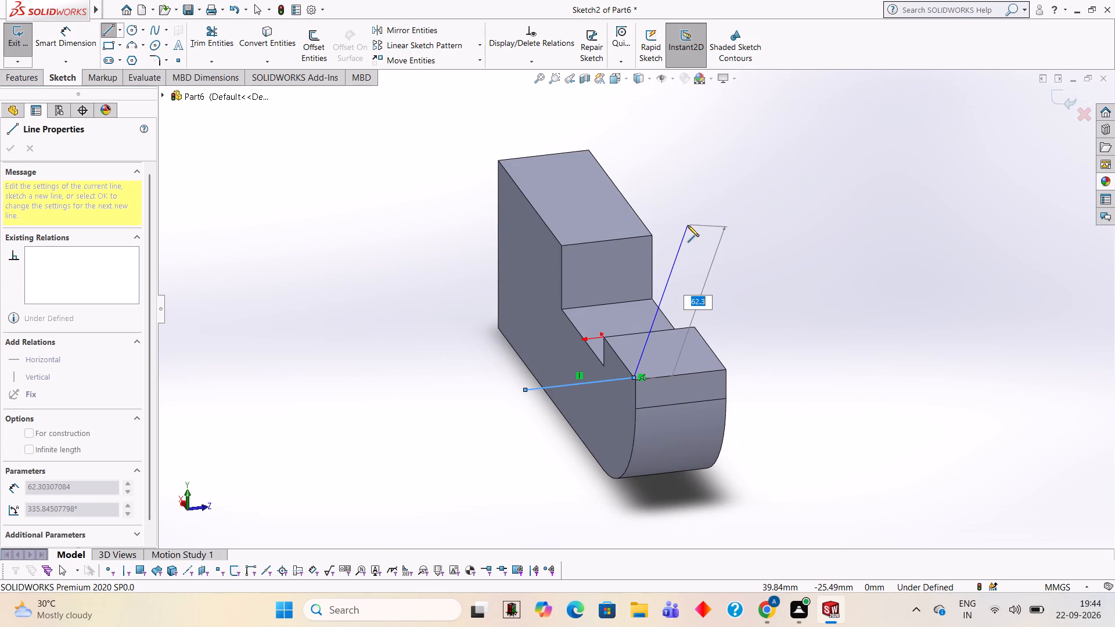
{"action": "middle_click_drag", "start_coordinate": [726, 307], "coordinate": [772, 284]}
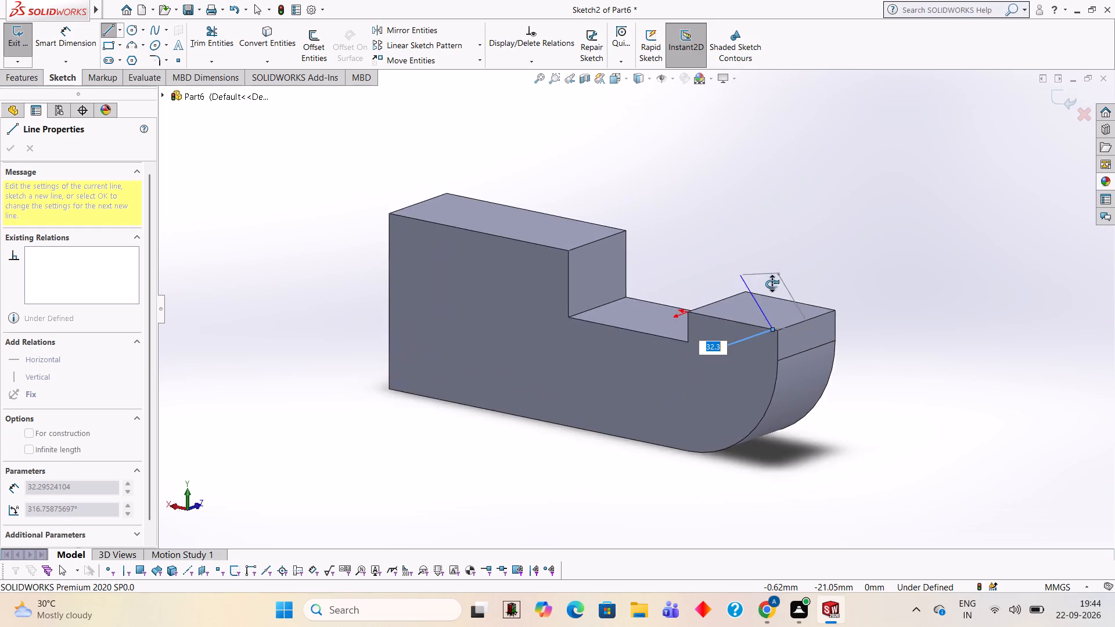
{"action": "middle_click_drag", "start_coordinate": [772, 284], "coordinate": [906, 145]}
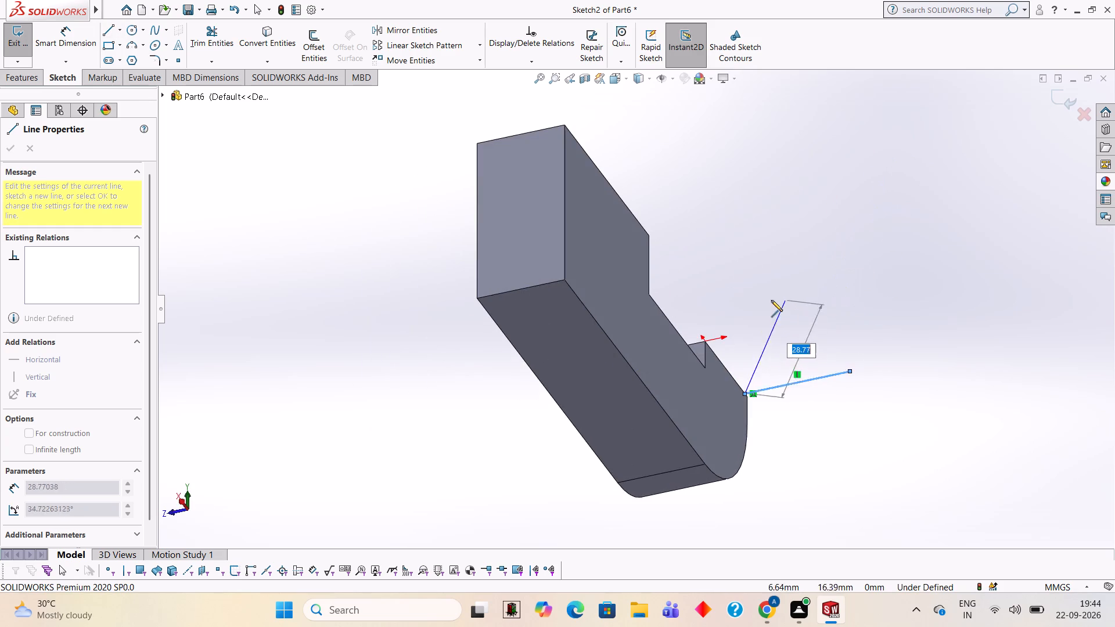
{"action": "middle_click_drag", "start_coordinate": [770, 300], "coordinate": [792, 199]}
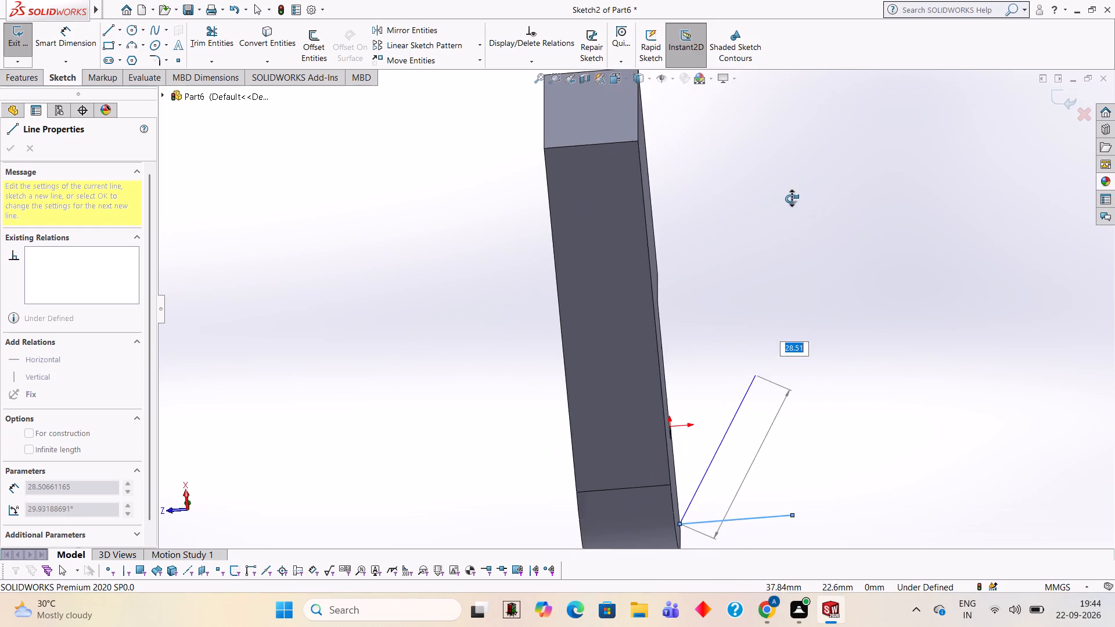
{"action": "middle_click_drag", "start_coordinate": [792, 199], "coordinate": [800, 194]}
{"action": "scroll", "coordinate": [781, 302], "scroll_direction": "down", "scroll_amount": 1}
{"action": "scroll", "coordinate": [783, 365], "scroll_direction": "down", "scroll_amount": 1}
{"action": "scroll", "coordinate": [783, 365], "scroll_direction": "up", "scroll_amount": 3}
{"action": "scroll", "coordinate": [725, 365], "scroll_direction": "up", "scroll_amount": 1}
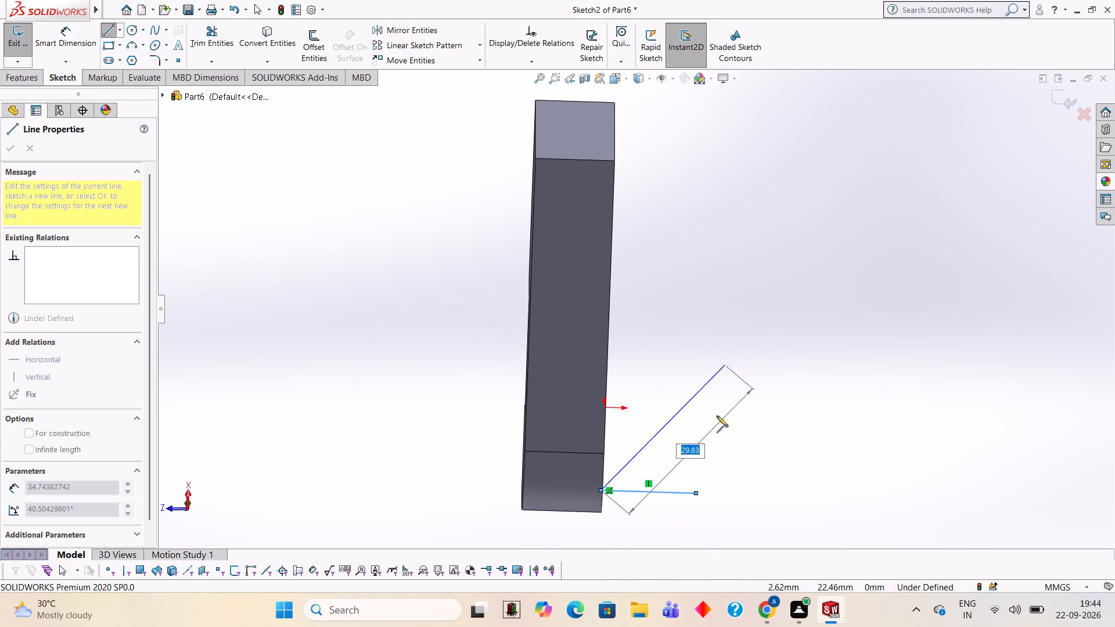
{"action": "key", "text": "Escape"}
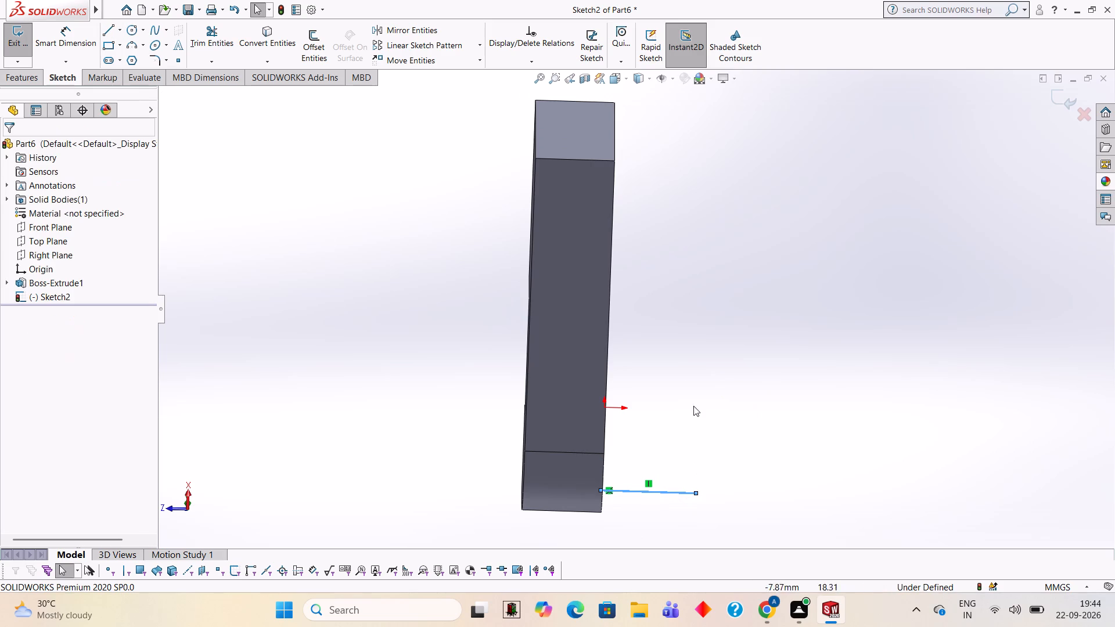
Sketch a 26 mm line from the 18 mm line's free end, parallel to the block's length and toward its tall end.
{"action": "middle_click_drag", "start_coordinate": [654, 344], "coordinate": [651, 303]}
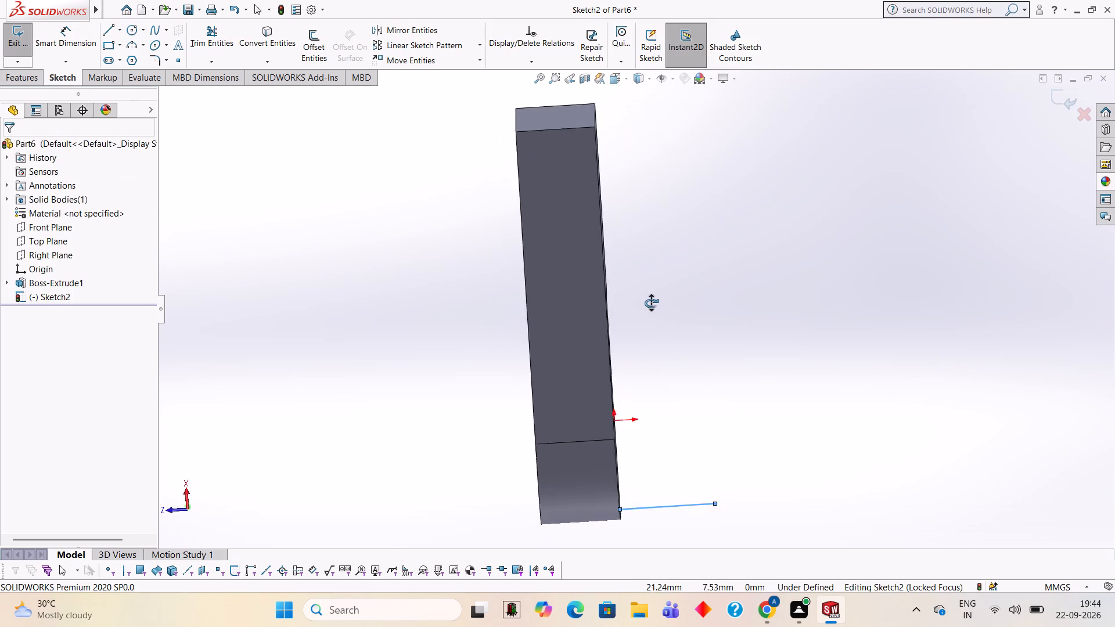
{"action": "middle_click_drag", "start_coordinate": [651, 303], "coordinate": [674, 358]}
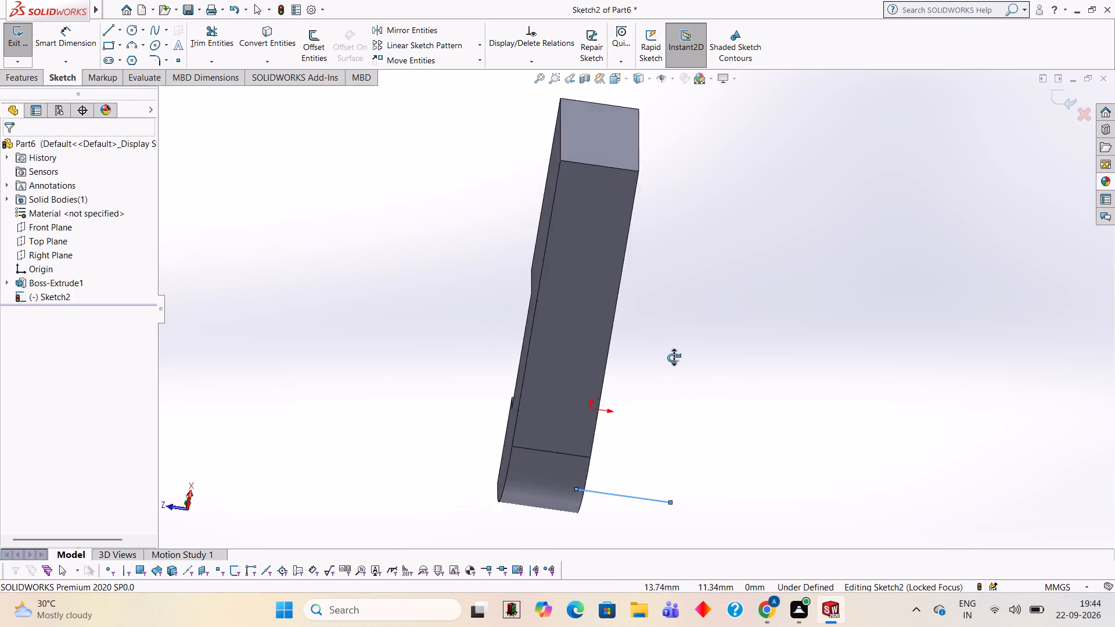
{"action": "middle_click_drag", "start_coordinate": [674, 358], "coordinate": [876, 543]}
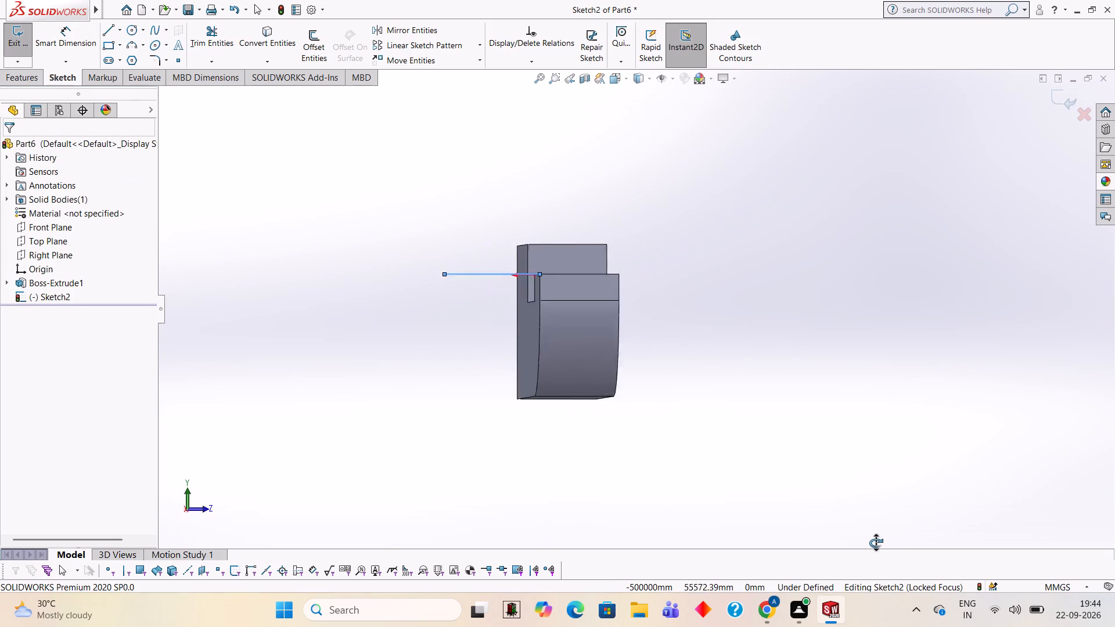
{"action": "middle_click_drag", "start_coordinate": [876, 543], "coordinate": [878, 349]}
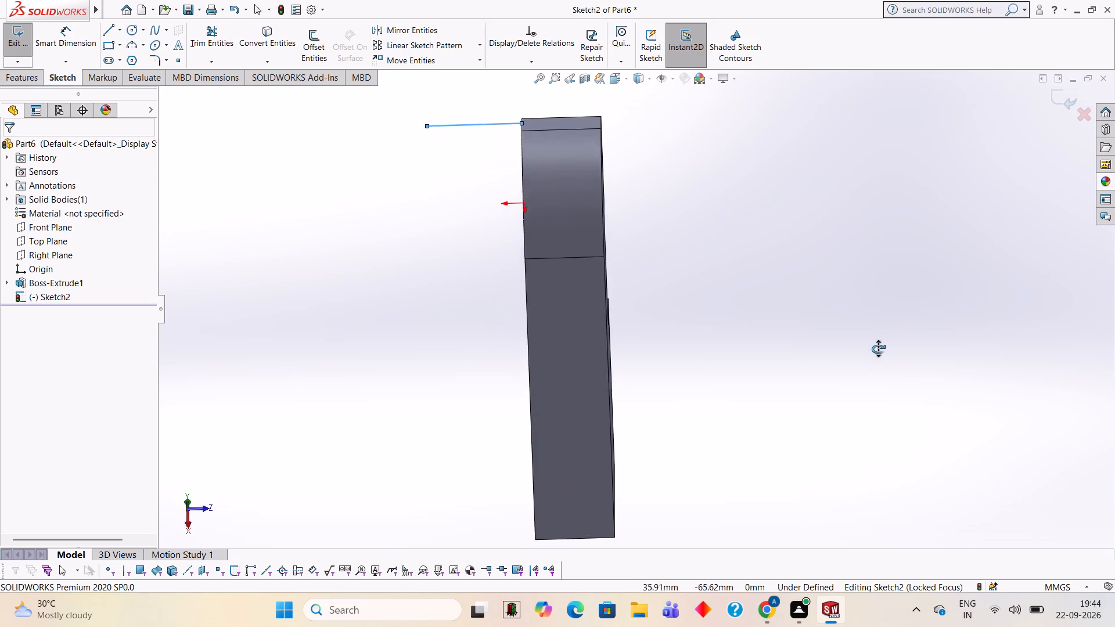
{"action": "middle_click_drag", "start_coordinate": [878, 349], "coordinate": [1006, 385]}
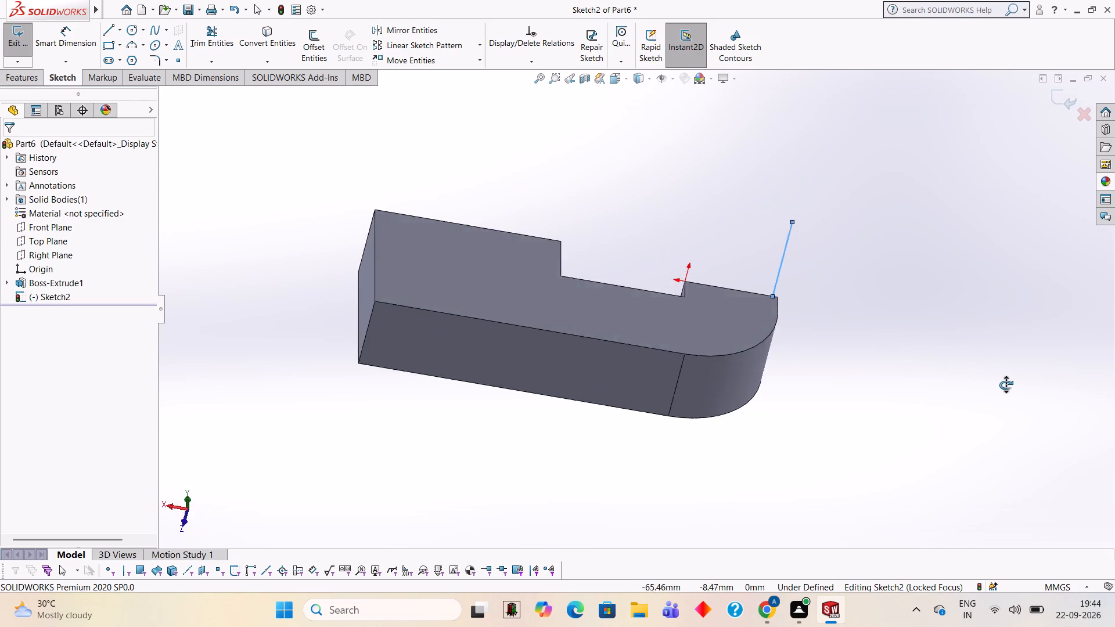
{"action": "middle_click_drag", "start_coordinate": [1006, 385], "coordinate": [998, 388]}
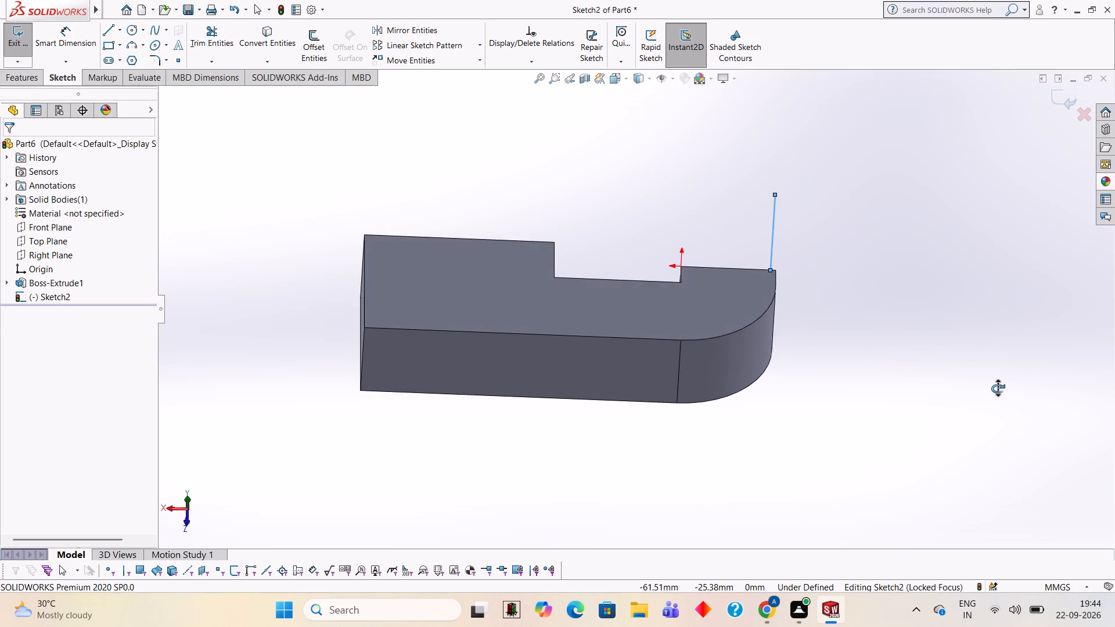
{"action": "middle_click_drag", "start_coordinate": [998, 388], "coordinate": [999, 318]}
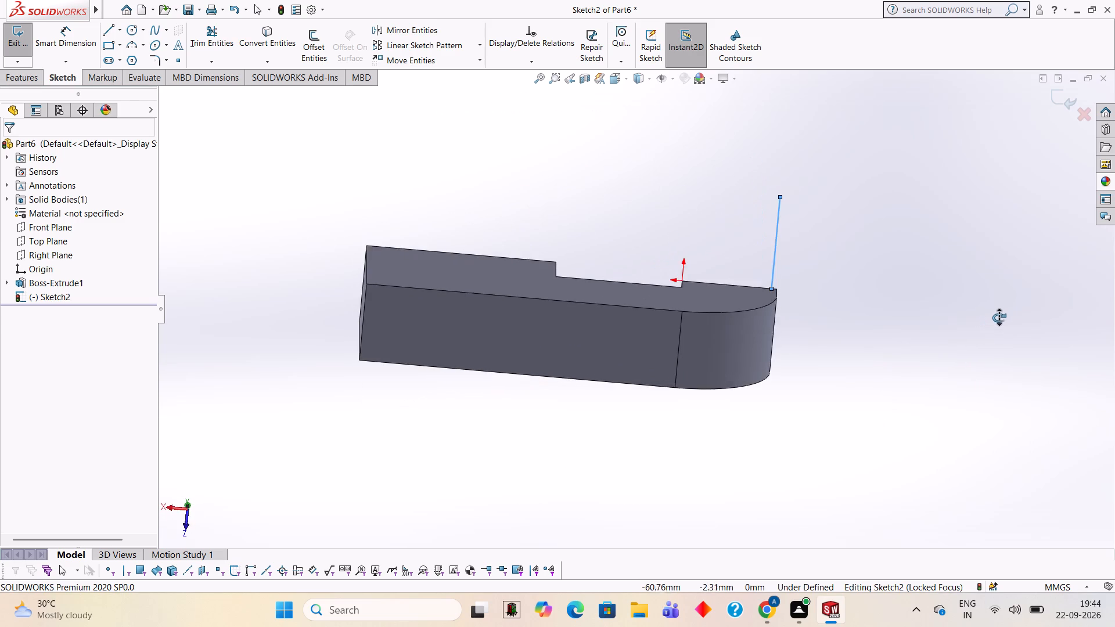
{"action": "middle_click_drag", "start_coordinate": [999, 318], "coordinate": [996, 312]}
{"action": "middle_click_drag", "start_coordinate": [825, 289], "coordinate": [821, 248]}
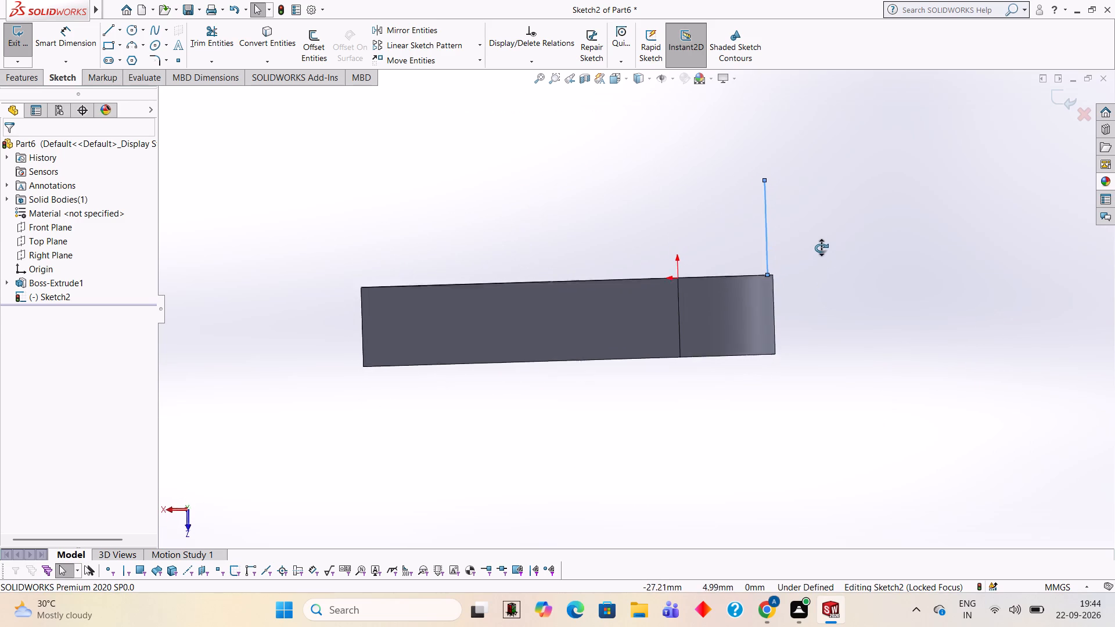
{"action": "middle_click_drag", "start_coordinate": [821, 248], "coordinate": [821, 246]}
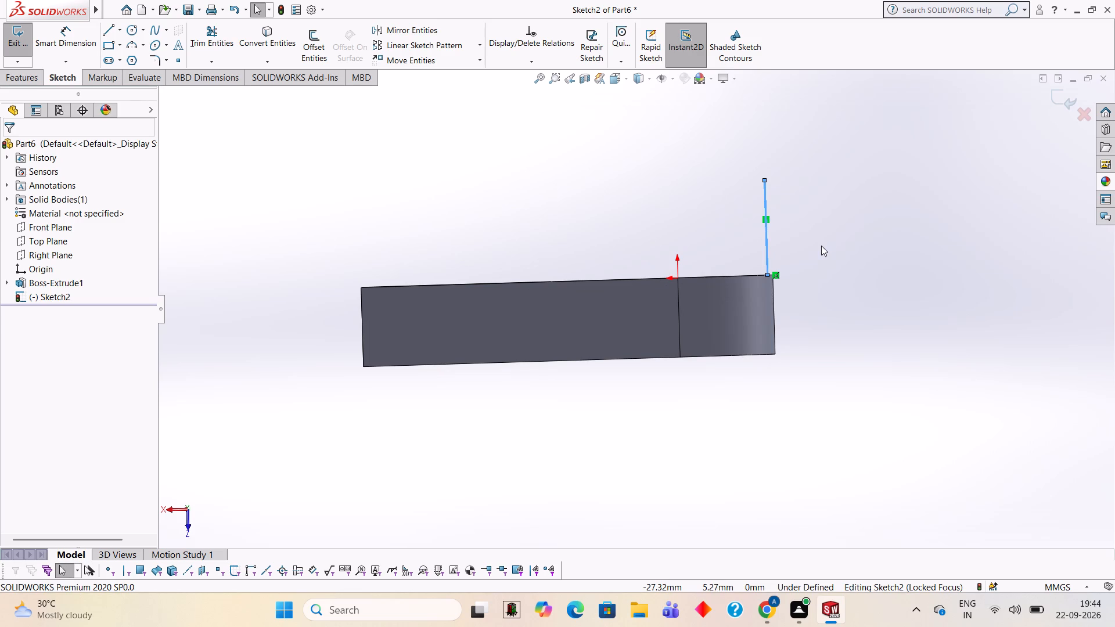
{"action": "middle_click_drag", "start_coordinate": [782, 268], "coordinate": [876, 431]}
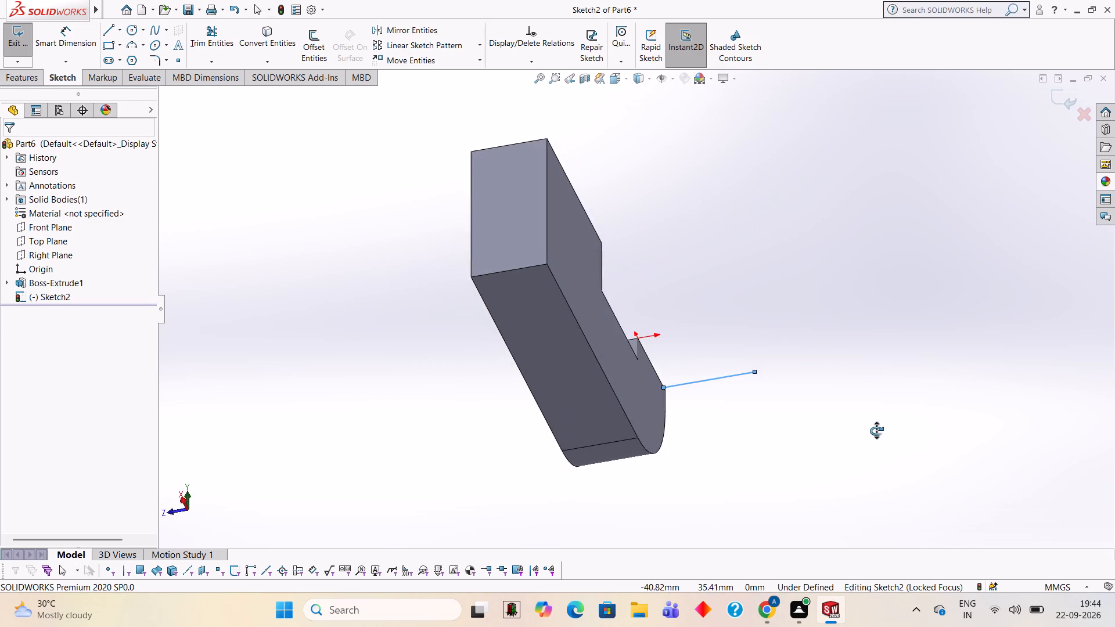
{"action": "middle_click_drag", "start_coordinate": [876, 431], "coordinate": [898, 304]}
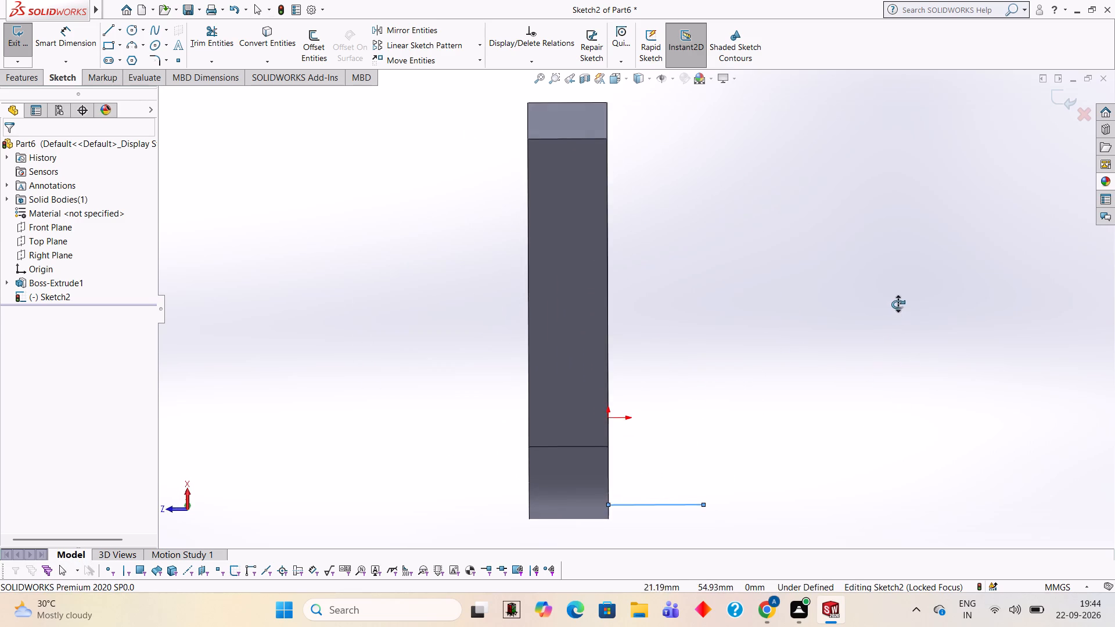
{"action": "middle_click_drag", "start_coordinate": [898, 304], "coordinate": [897, 244]}
{"action": "left_click", "coordinate": [109, 37]}
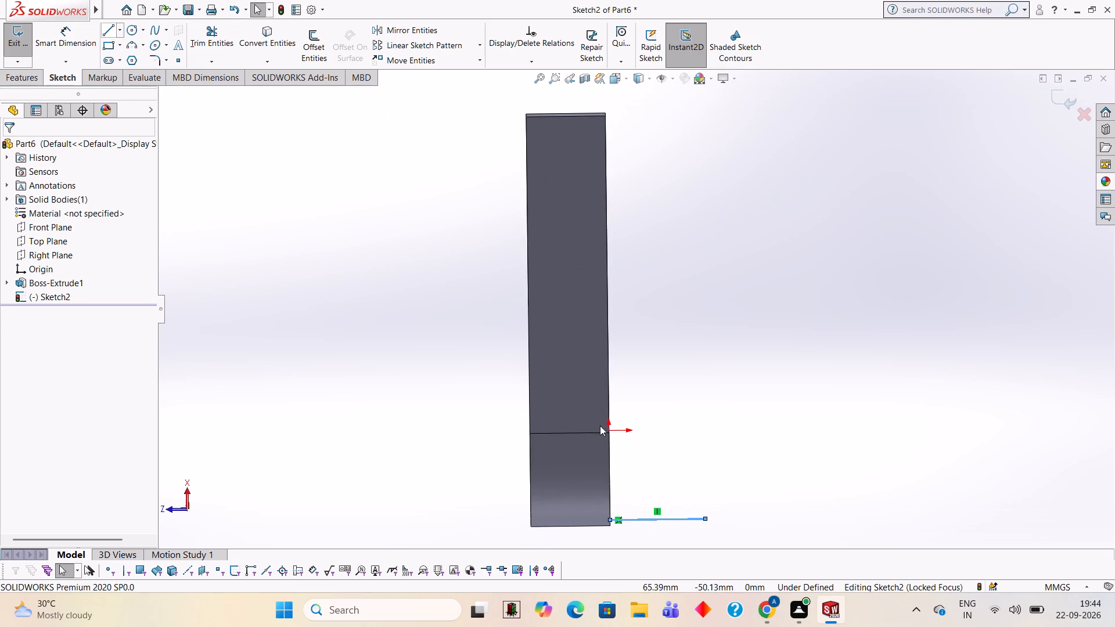
{"action": "left_click", "coordinate": [704, 517]}
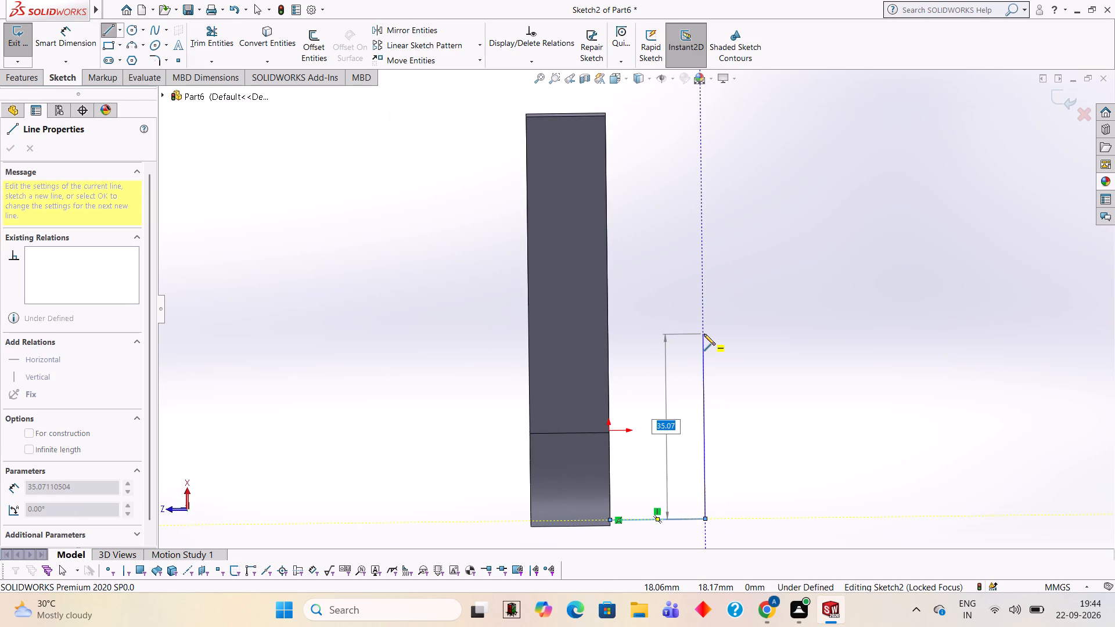
{"action": "type", "text": "26"}
{"action": "key", "text": "Return"}
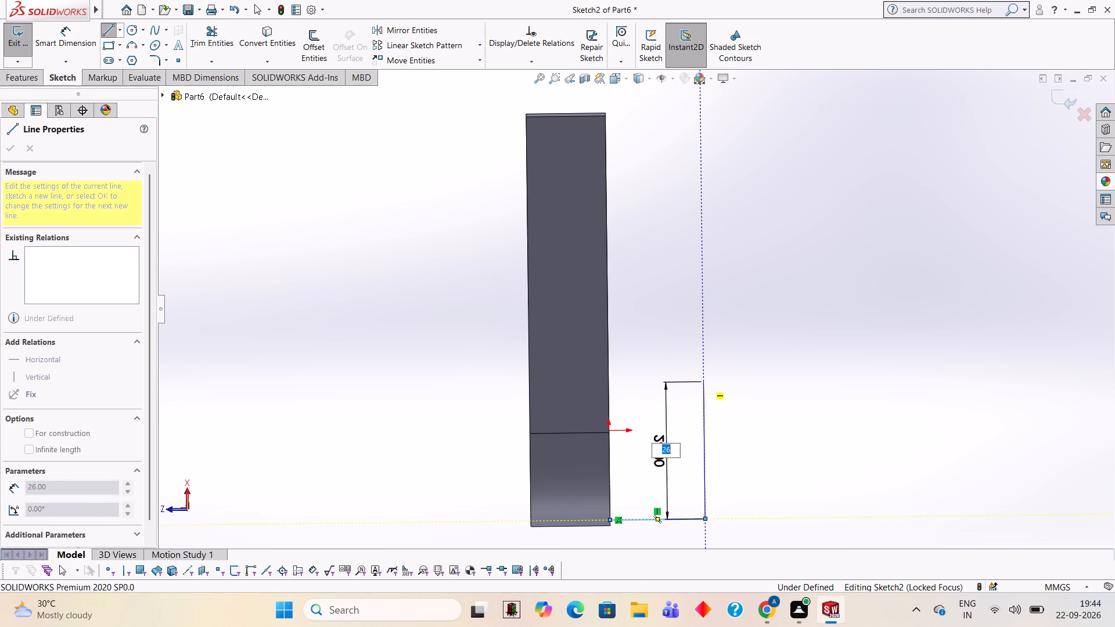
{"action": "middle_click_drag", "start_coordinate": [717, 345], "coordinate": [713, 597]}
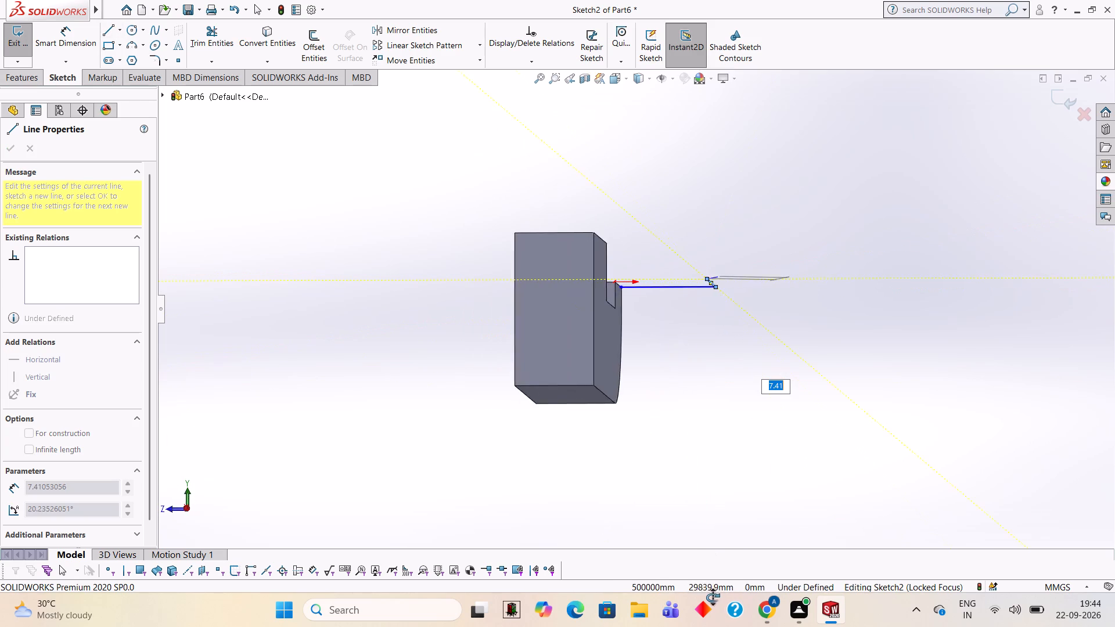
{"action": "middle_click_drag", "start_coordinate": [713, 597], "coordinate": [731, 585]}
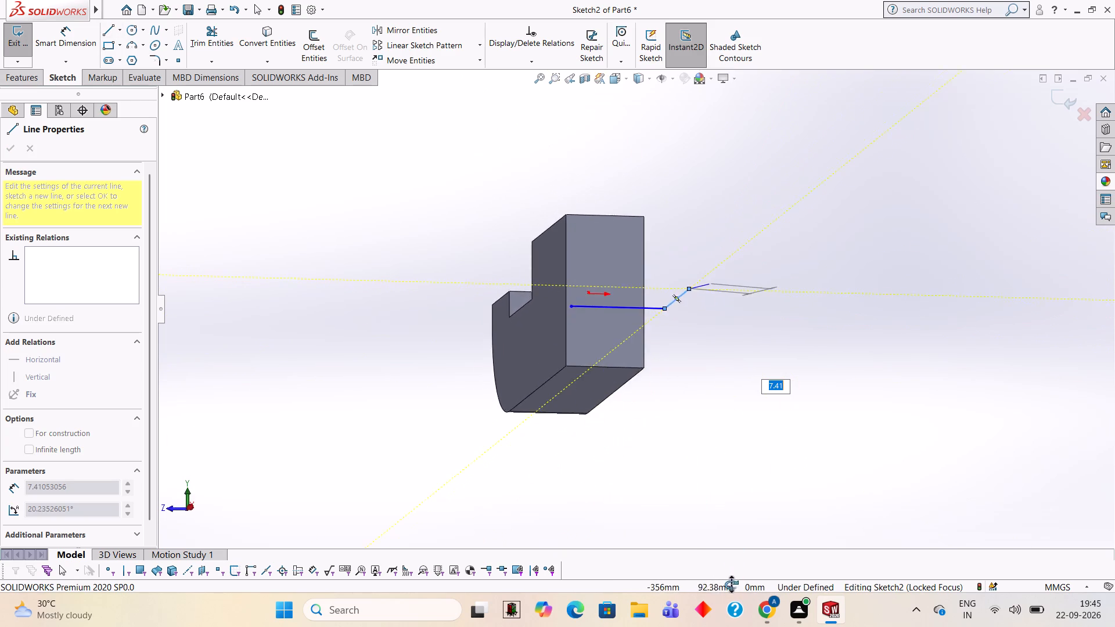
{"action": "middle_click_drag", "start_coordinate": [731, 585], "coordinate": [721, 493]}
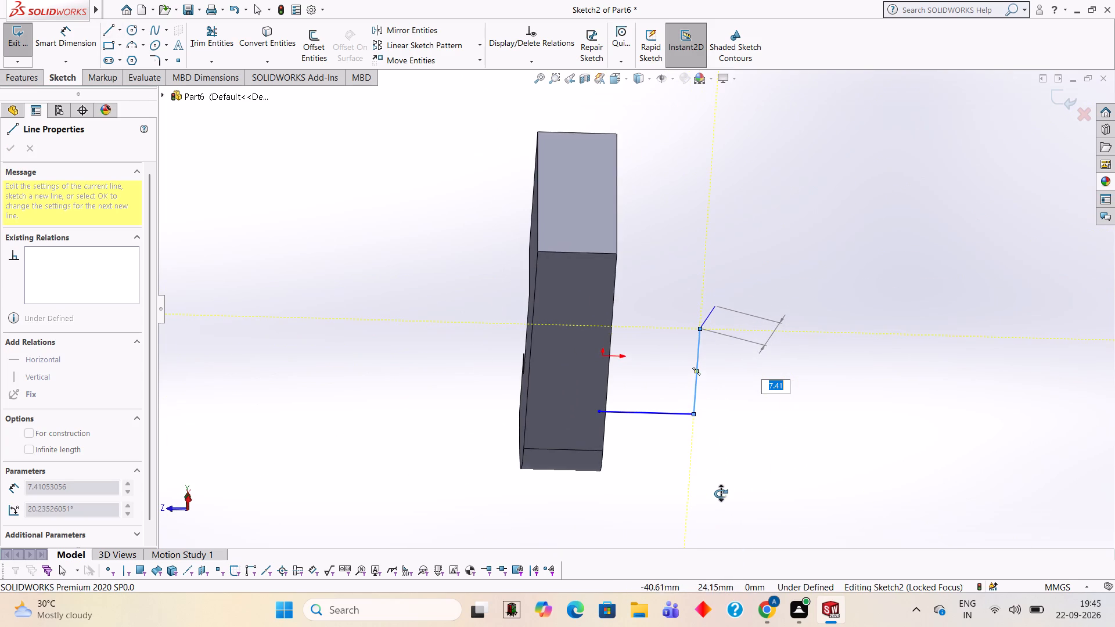
Undo the 26 mm line sketched from the 18 mm line's free end and leave the Line command.
{"action": "middle_click_drag", "start_coordinate": [721, 493], "coordinate": [721, 626]}
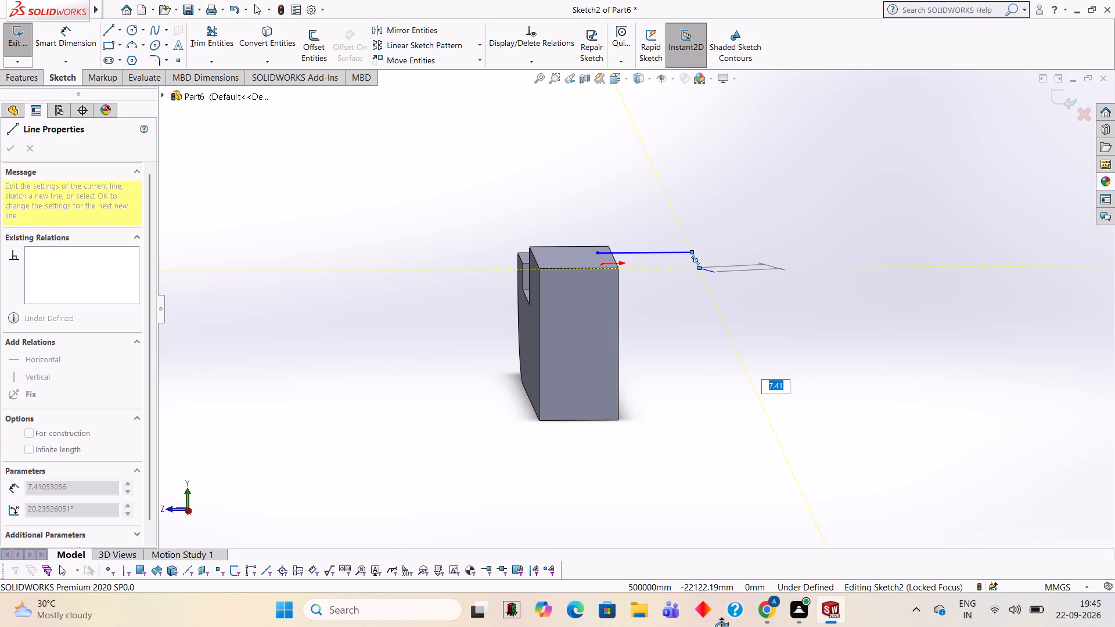
{"action": "middle_click_drag", "start_coordinate": [721, 626], "coordinate": [718, 625]}
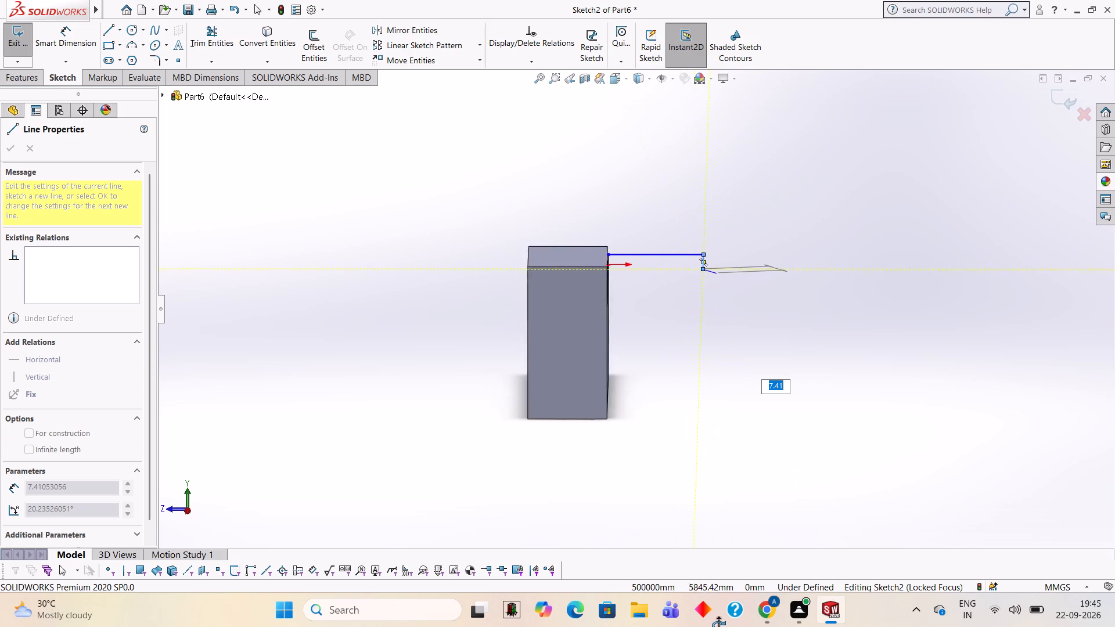
{"action": "middle_click_drag", "start_coordinate": [718, 625], "coordinate": [718, 607]}
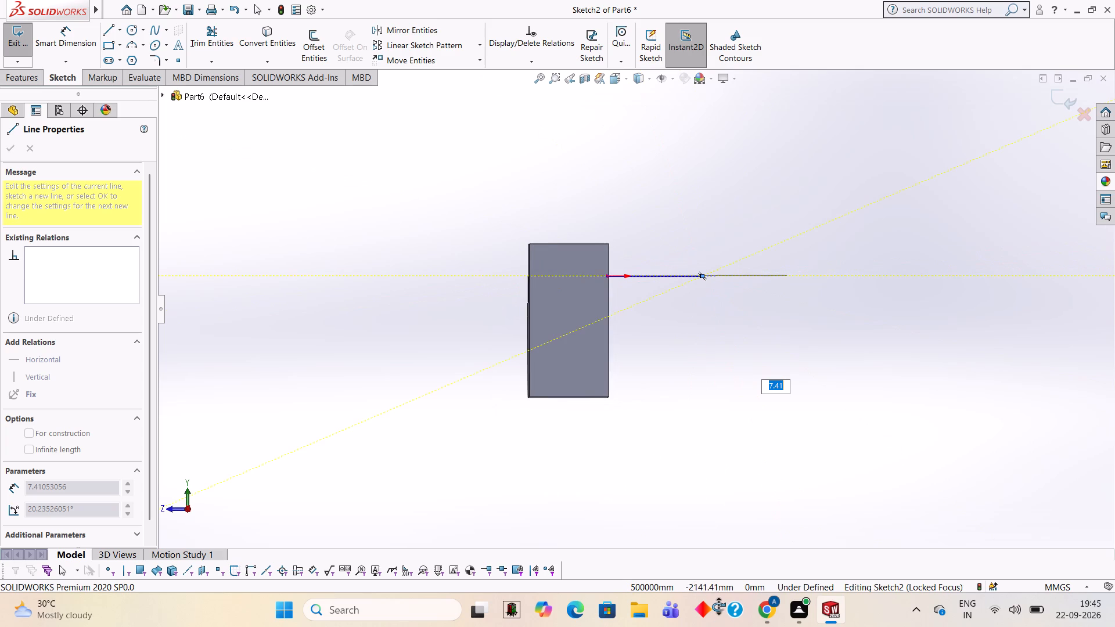
{"action": "middle_click_drag", "start_coordinate": [718, 607], "coordinate": [718, 606]}
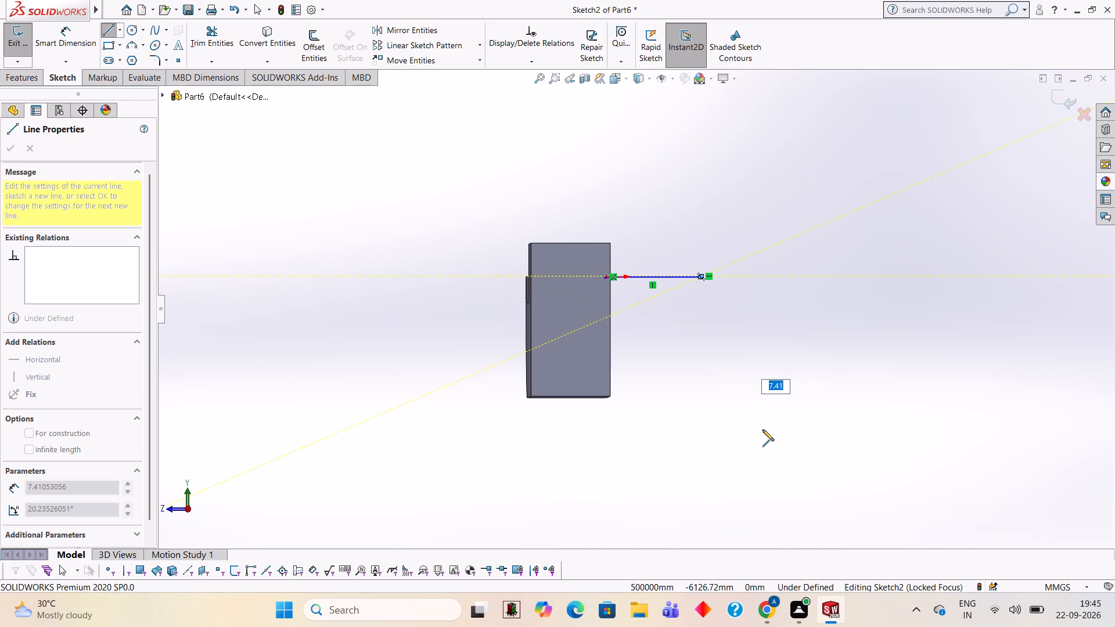
{"action": "key", "text": "ctrl+z"}
{"action": "key", "text": "Escape"}
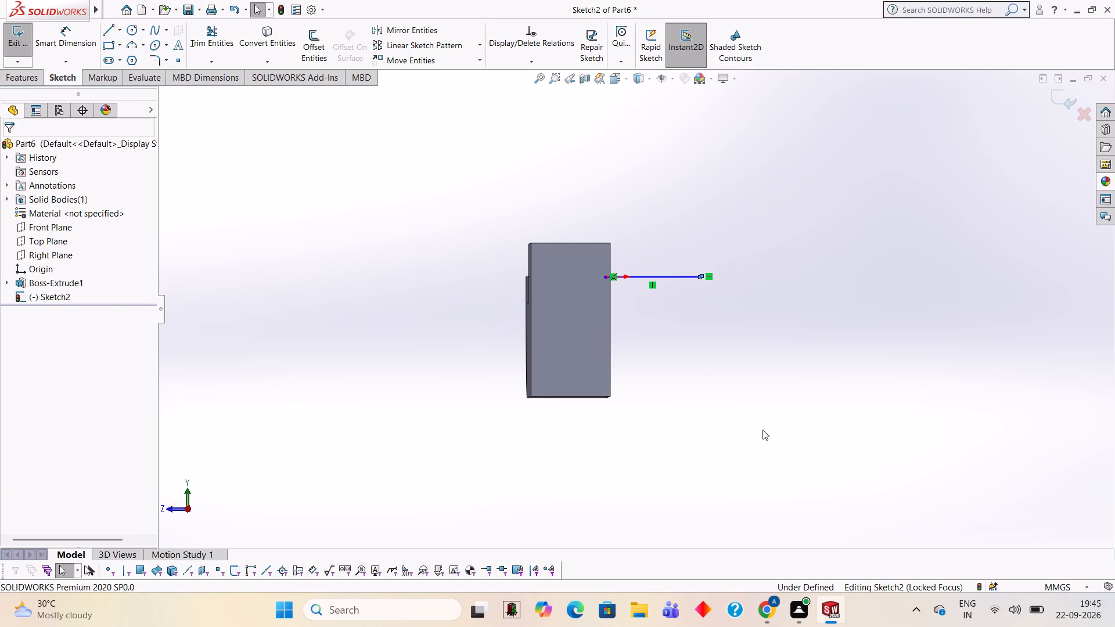
{"action": "key", "text": "ctrl+z"}
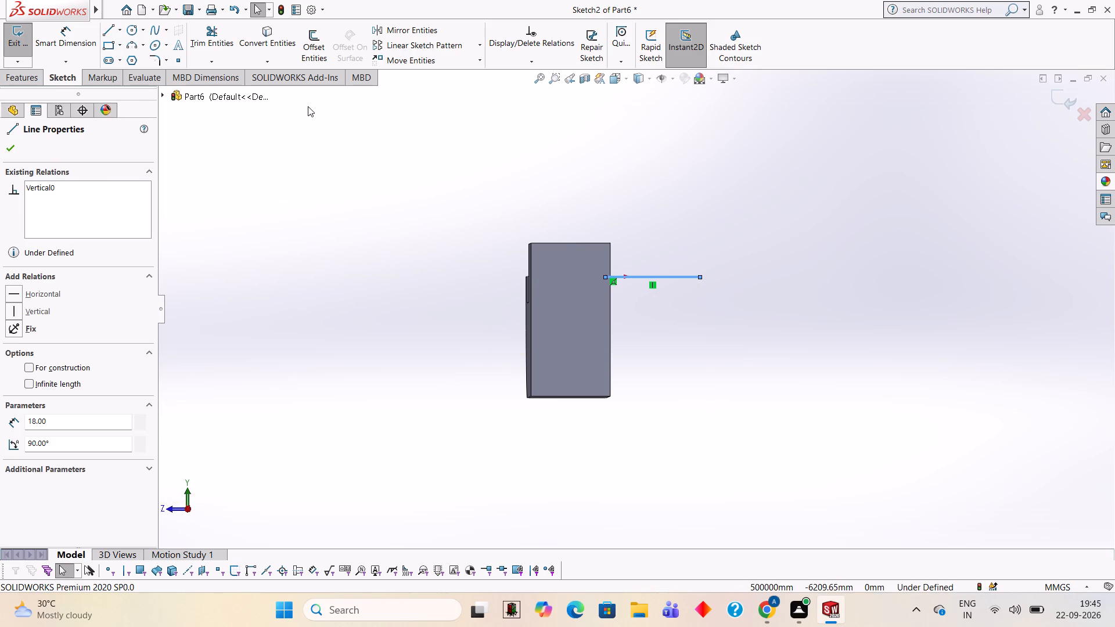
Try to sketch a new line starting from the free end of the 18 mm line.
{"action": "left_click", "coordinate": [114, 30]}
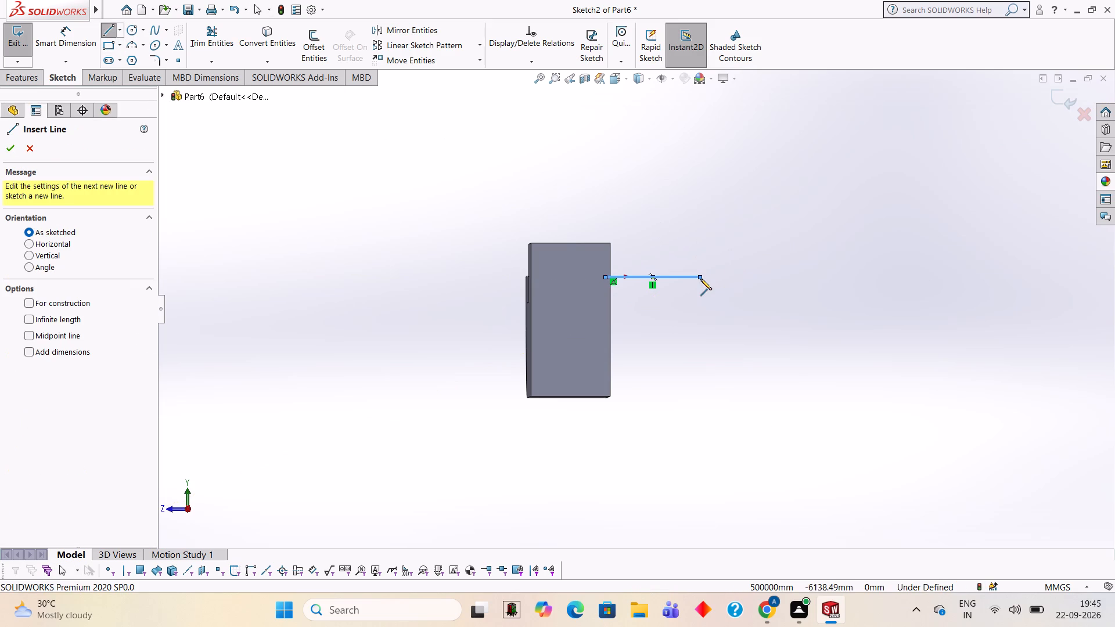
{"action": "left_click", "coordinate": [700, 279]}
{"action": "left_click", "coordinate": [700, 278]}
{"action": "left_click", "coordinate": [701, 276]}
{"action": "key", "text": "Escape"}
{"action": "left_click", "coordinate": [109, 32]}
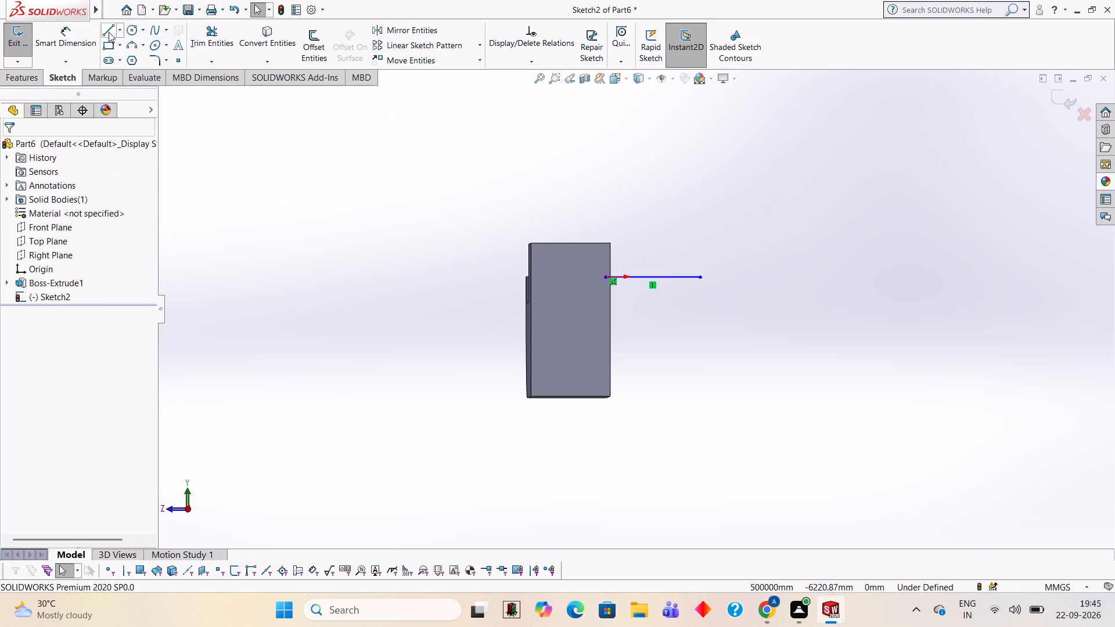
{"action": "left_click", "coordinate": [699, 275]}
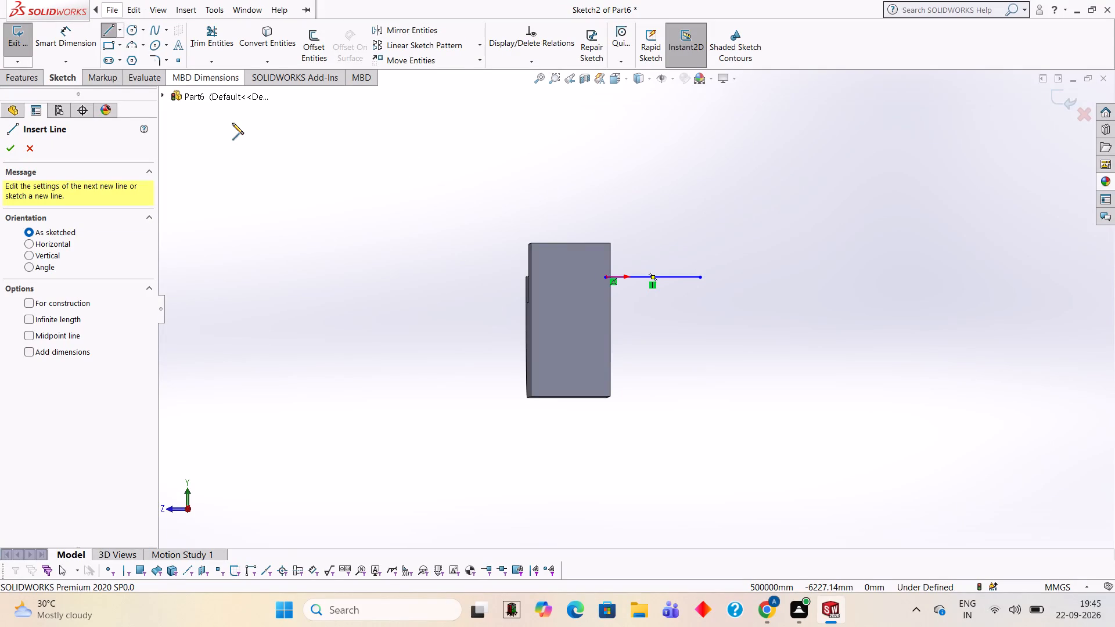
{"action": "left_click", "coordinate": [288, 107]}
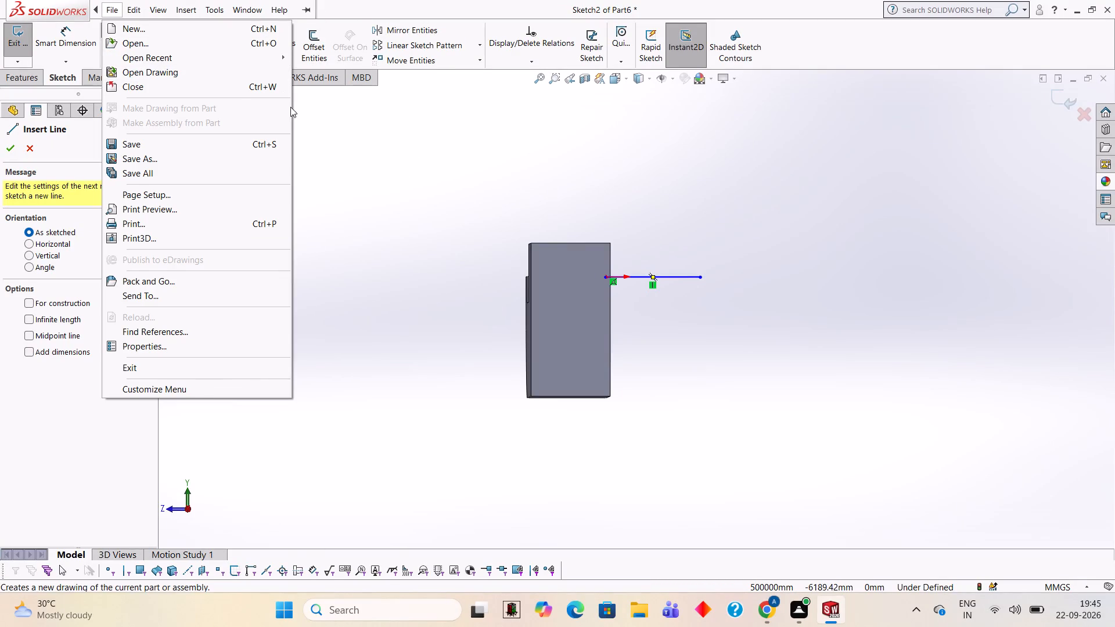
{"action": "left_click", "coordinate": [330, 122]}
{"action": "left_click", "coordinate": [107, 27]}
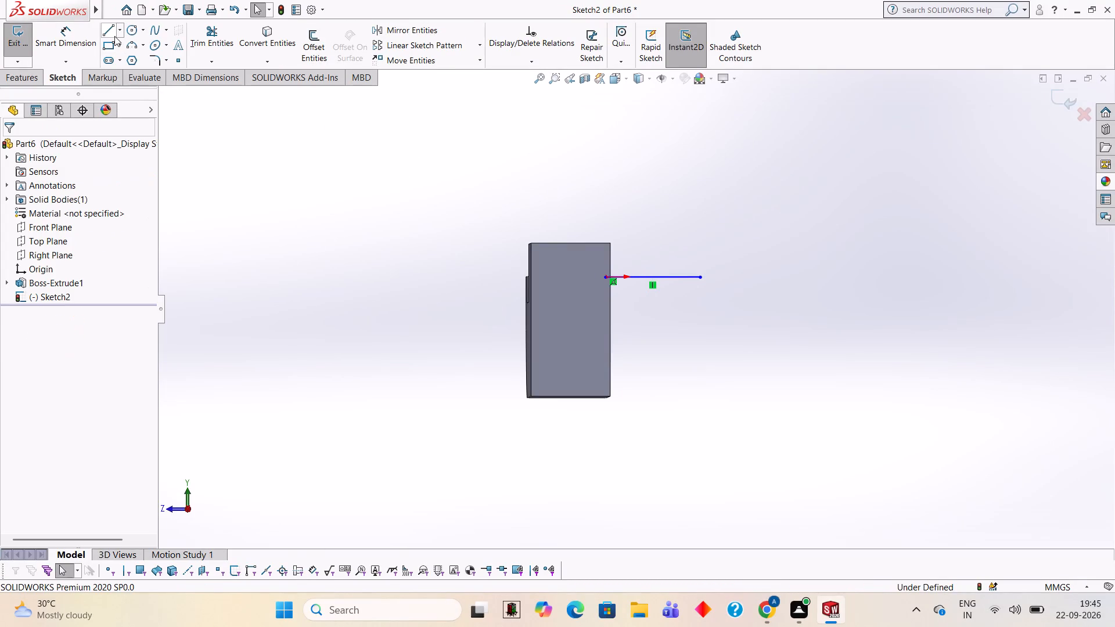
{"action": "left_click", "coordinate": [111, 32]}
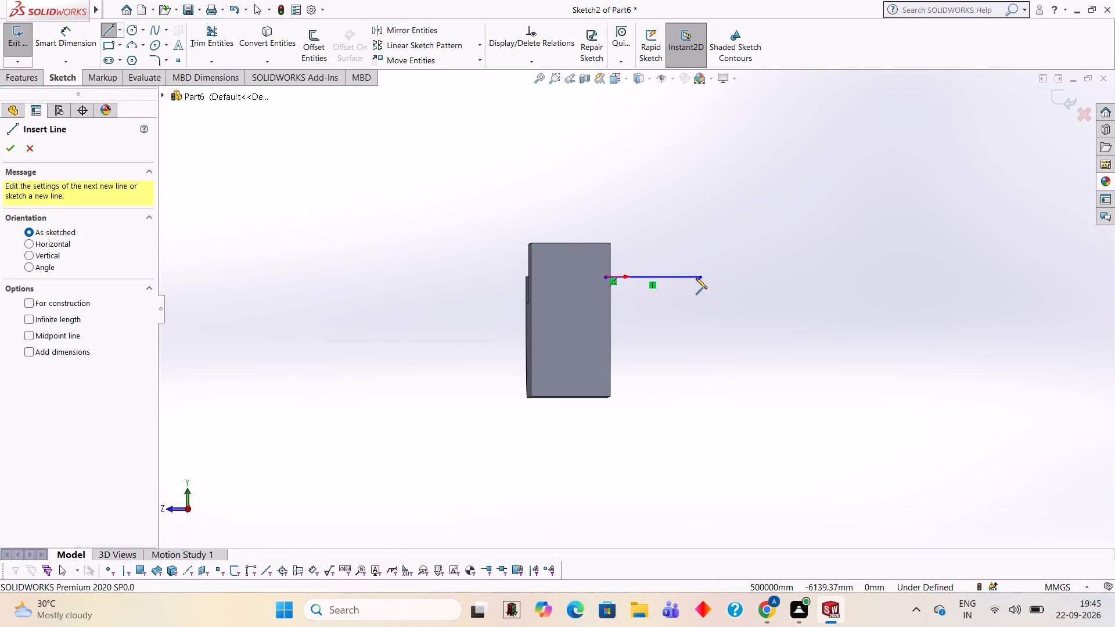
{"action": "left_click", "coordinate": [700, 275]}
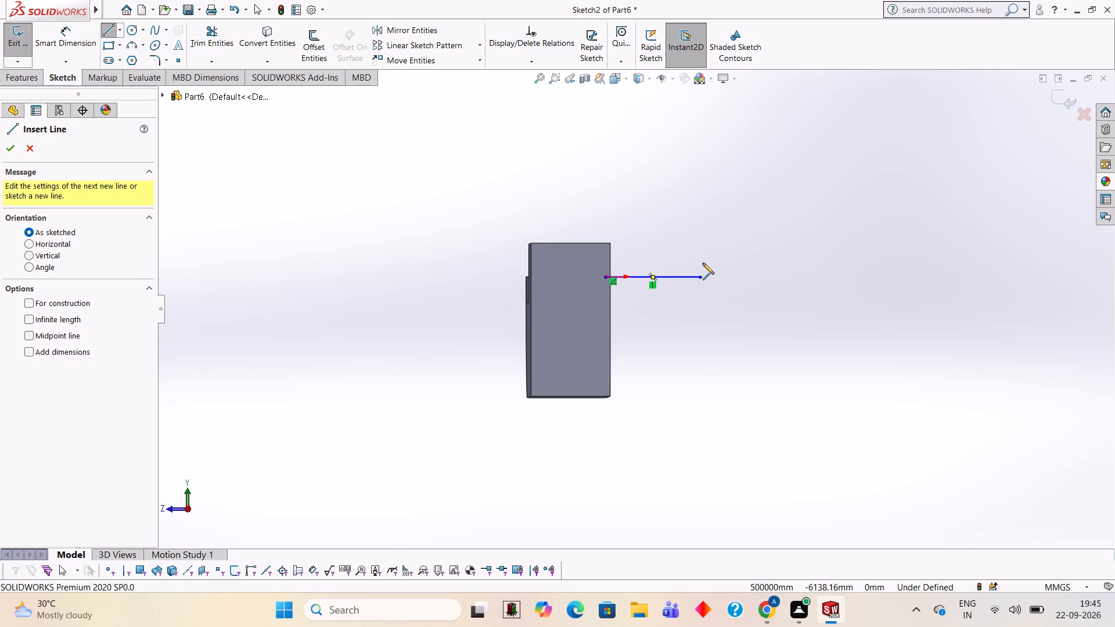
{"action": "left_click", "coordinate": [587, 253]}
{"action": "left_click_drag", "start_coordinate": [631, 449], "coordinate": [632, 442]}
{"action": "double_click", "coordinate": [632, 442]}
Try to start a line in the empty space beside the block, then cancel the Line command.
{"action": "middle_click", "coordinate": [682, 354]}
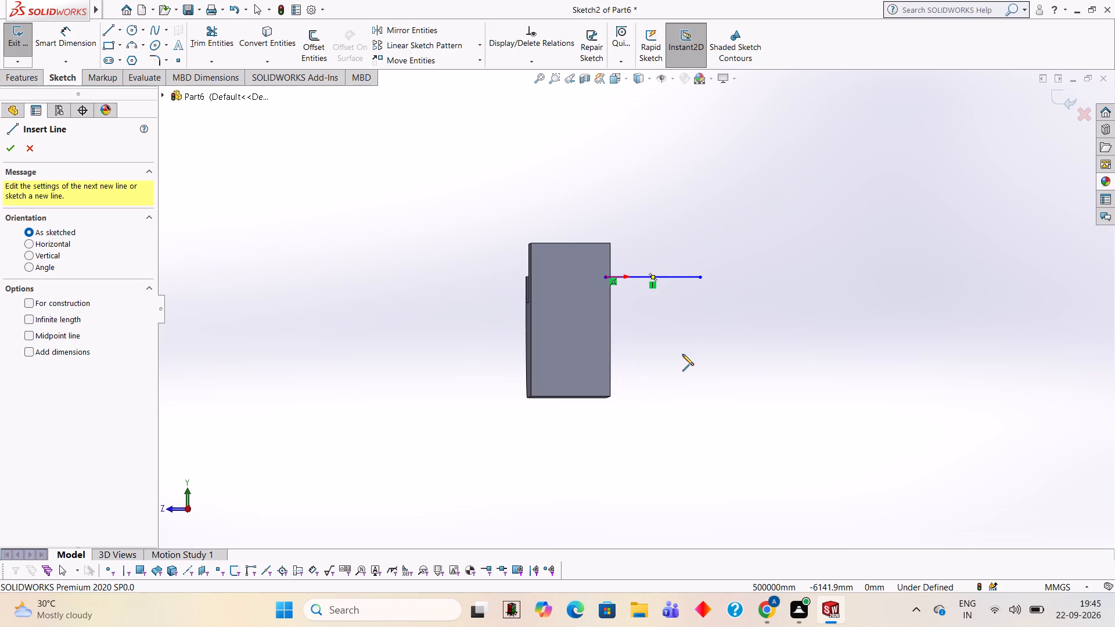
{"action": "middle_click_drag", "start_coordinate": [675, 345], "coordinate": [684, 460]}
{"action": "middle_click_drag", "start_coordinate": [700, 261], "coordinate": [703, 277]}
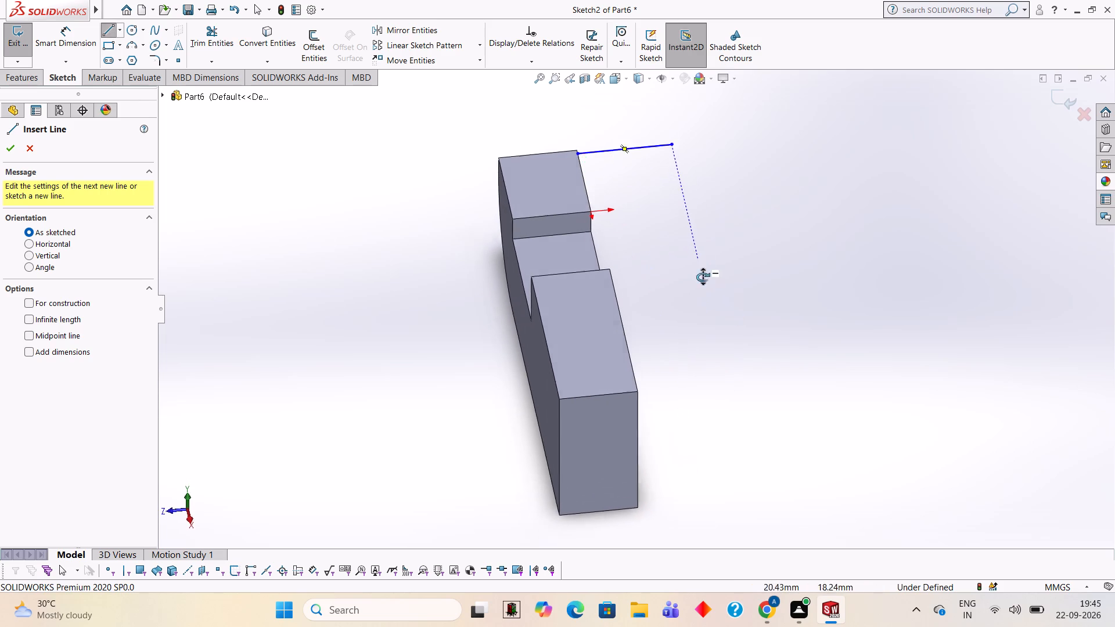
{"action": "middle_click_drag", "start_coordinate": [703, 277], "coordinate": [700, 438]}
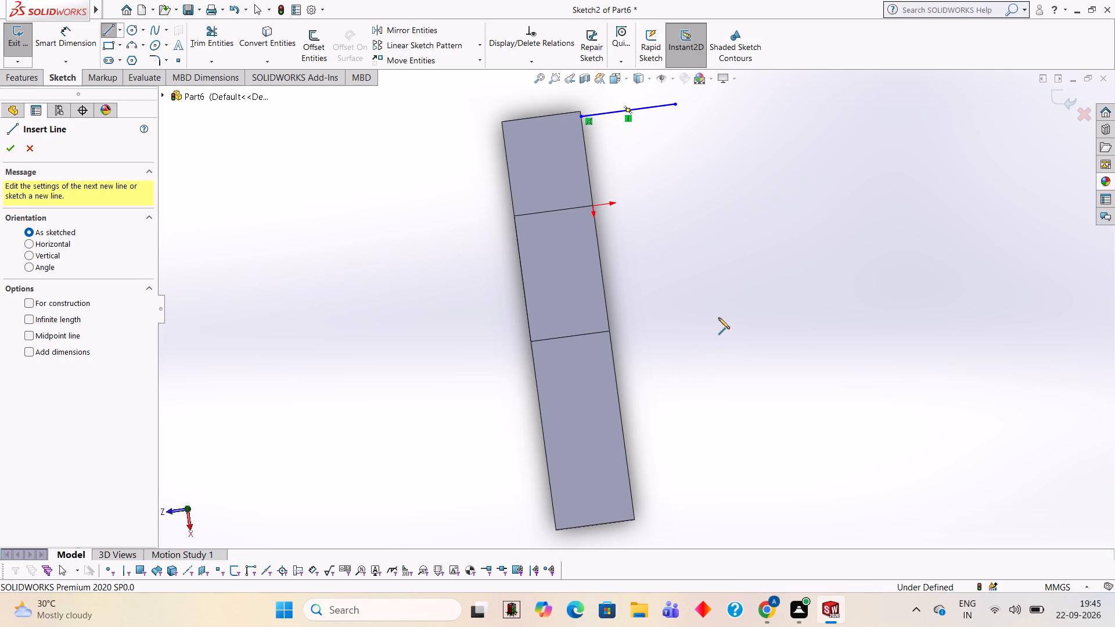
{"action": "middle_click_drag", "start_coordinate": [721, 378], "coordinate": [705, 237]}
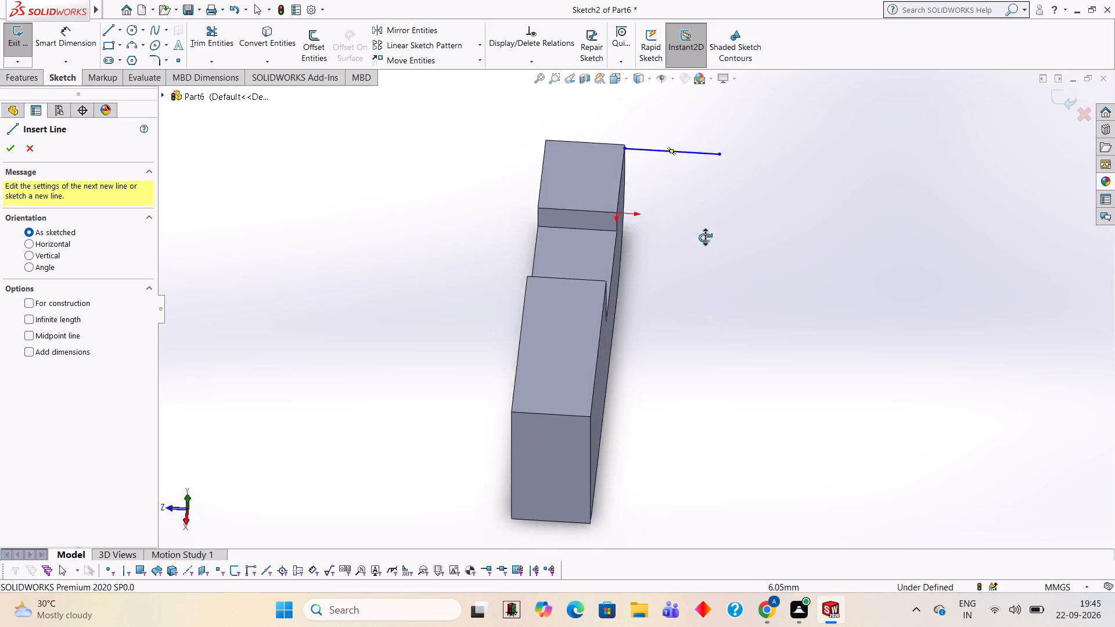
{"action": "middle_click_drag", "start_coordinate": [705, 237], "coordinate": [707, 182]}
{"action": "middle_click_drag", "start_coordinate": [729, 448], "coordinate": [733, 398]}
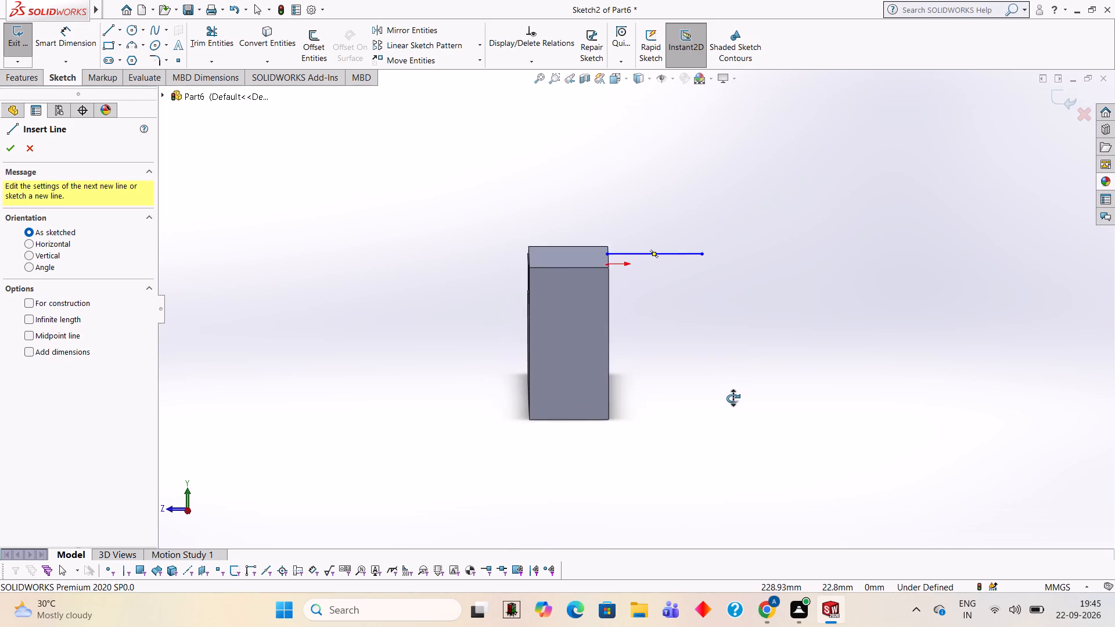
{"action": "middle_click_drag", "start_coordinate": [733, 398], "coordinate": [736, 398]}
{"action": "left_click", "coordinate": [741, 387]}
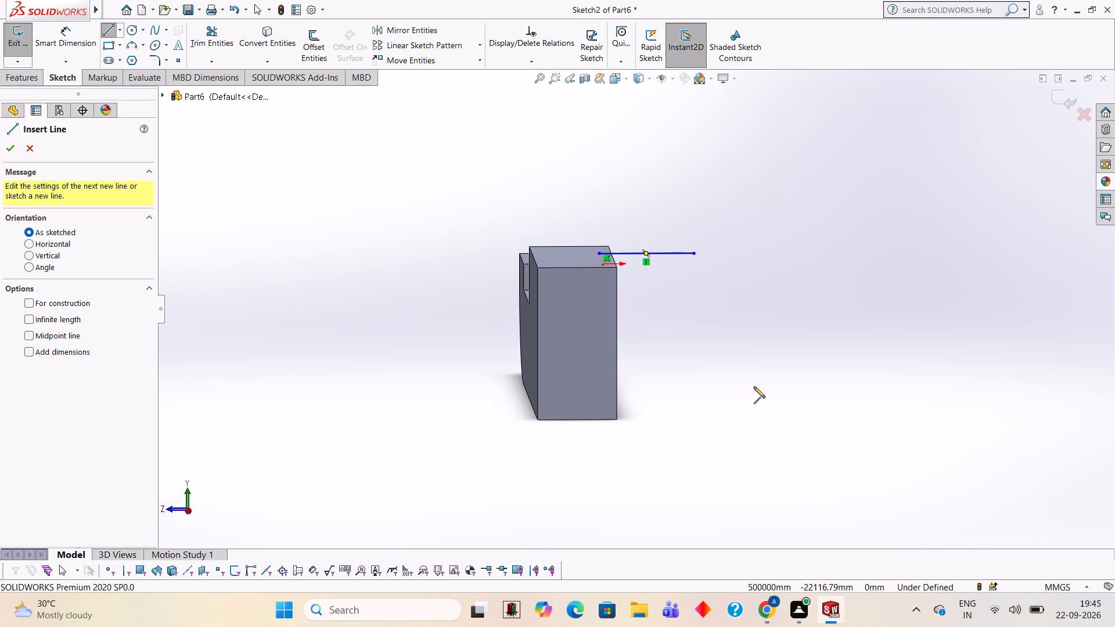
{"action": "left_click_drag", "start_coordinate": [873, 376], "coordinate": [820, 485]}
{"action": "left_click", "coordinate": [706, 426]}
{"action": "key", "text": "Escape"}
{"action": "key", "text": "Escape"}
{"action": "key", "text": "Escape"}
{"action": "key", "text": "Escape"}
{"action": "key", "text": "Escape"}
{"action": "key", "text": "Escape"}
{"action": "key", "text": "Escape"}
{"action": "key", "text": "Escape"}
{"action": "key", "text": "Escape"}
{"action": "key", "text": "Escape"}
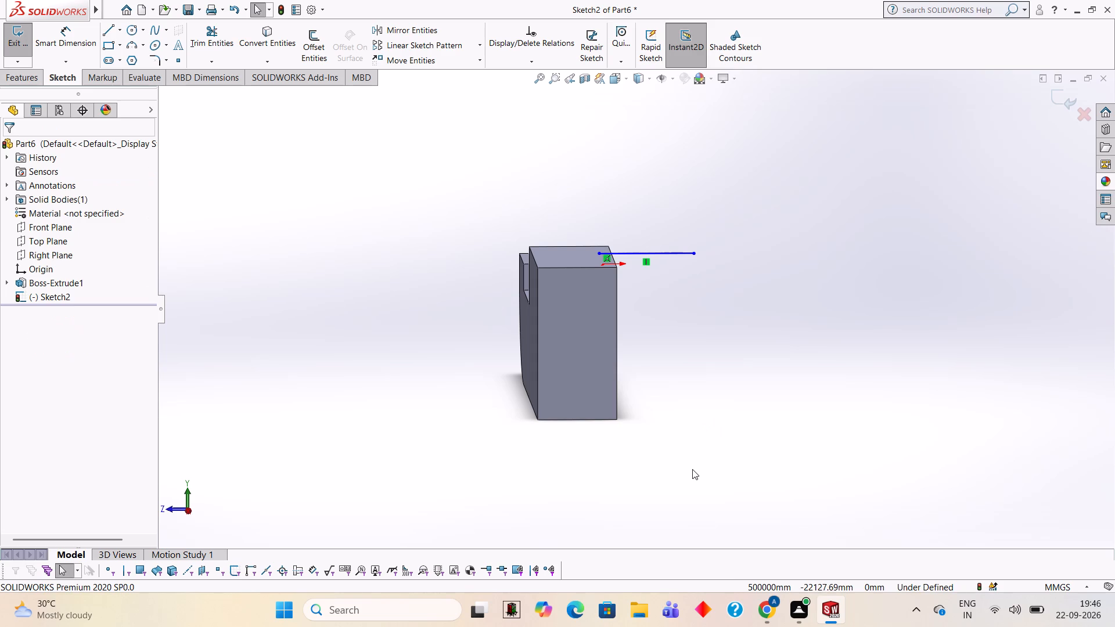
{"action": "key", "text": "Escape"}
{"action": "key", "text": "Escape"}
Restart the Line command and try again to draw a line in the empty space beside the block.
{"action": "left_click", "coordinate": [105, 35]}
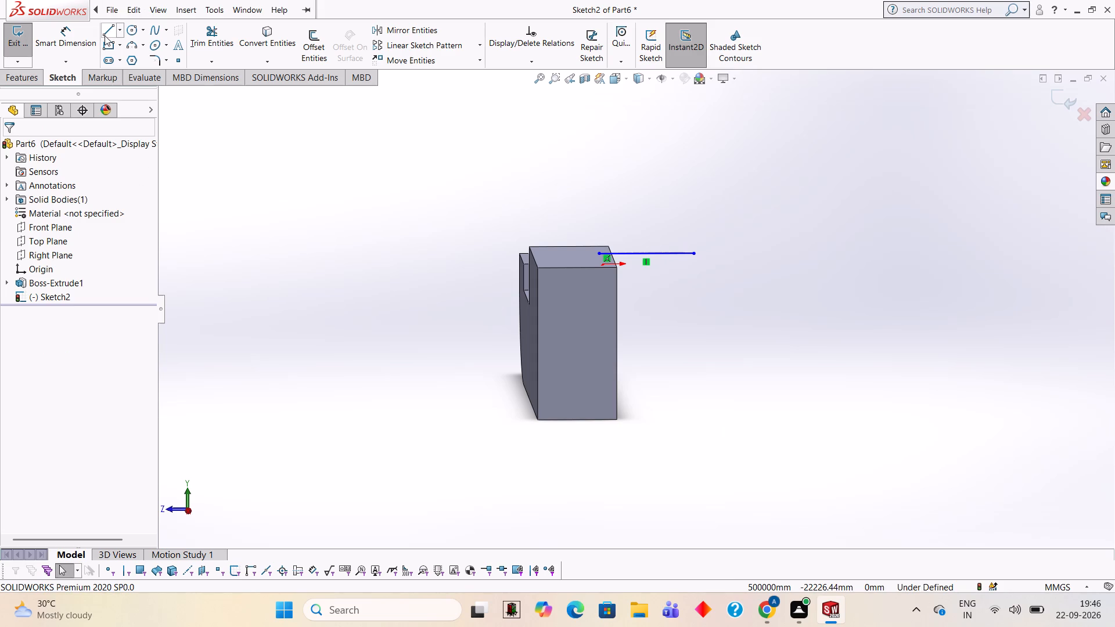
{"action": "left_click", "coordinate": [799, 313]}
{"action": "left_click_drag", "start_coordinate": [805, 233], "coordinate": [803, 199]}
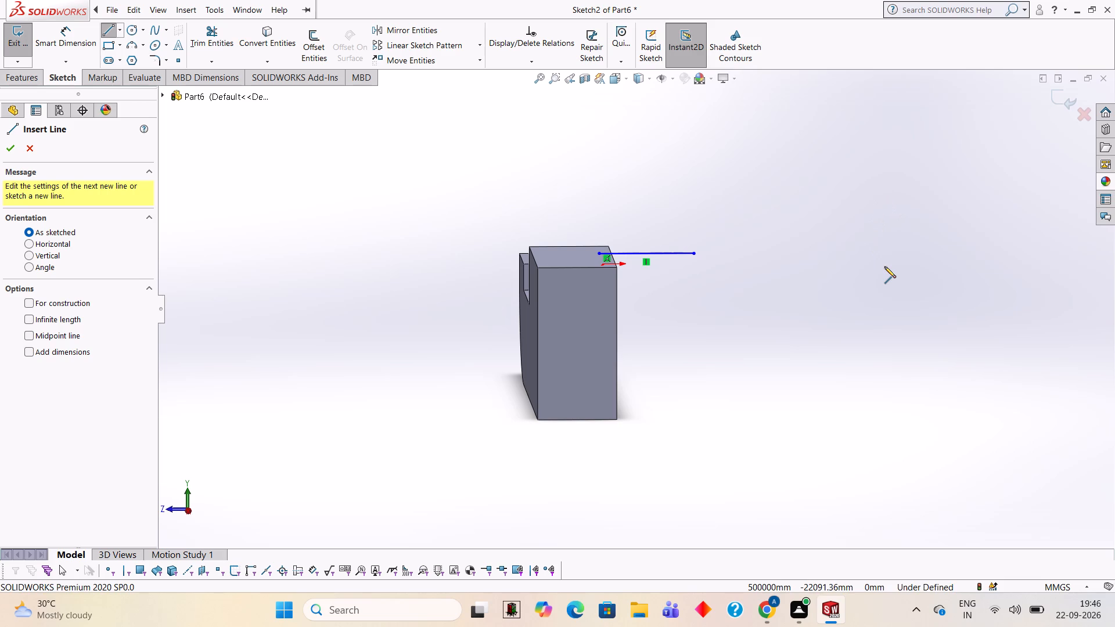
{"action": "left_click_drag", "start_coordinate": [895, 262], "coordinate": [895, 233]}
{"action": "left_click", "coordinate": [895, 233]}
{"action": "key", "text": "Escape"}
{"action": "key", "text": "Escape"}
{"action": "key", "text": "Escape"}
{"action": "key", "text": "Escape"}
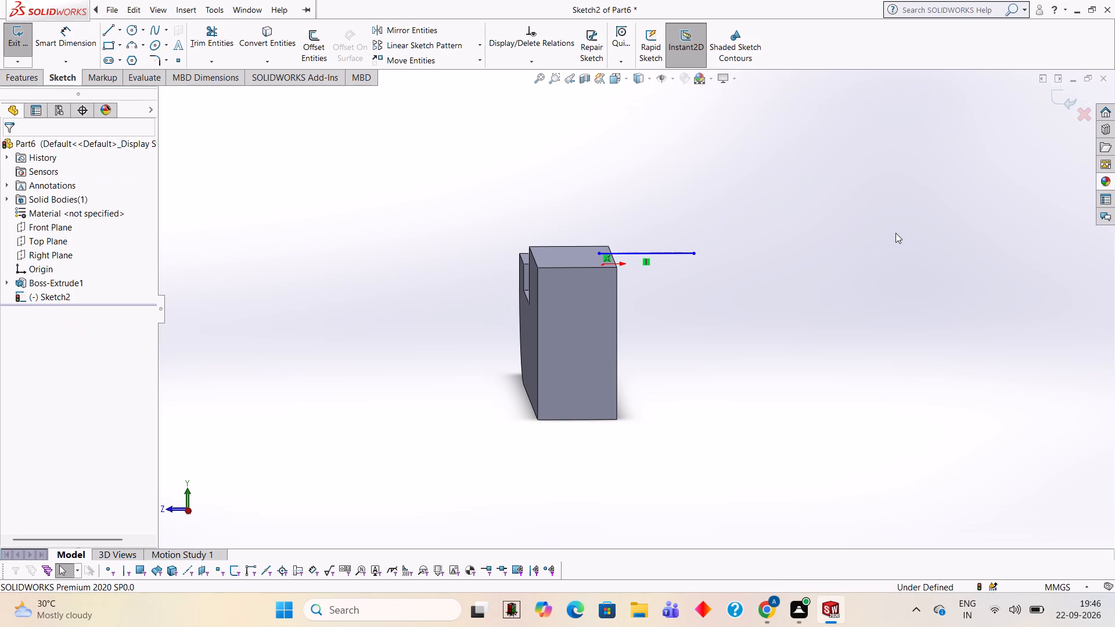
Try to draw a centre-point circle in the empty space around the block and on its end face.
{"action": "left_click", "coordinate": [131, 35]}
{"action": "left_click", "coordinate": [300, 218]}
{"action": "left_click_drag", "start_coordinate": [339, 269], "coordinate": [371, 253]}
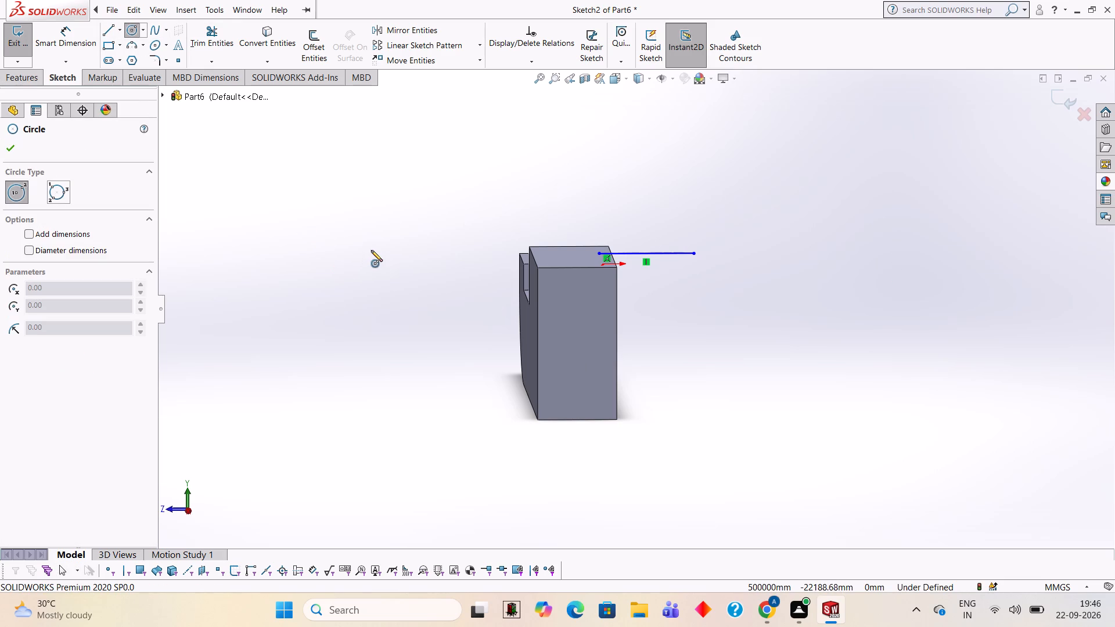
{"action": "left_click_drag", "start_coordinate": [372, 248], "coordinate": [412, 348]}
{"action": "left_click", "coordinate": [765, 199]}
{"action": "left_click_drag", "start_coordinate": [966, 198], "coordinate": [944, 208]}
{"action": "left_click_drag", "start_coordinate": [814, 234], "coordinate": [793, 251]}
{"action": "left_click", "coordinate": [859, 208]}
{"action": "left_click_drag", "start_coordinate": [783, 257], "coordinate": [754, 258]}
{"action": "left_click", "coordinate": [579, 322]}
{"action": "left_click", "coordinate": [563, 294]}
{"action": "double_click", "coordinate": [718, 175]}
Exit the sketch, keeping the 18 mm line.
{"action": "left_click", "coordinate": [1057, 99]}
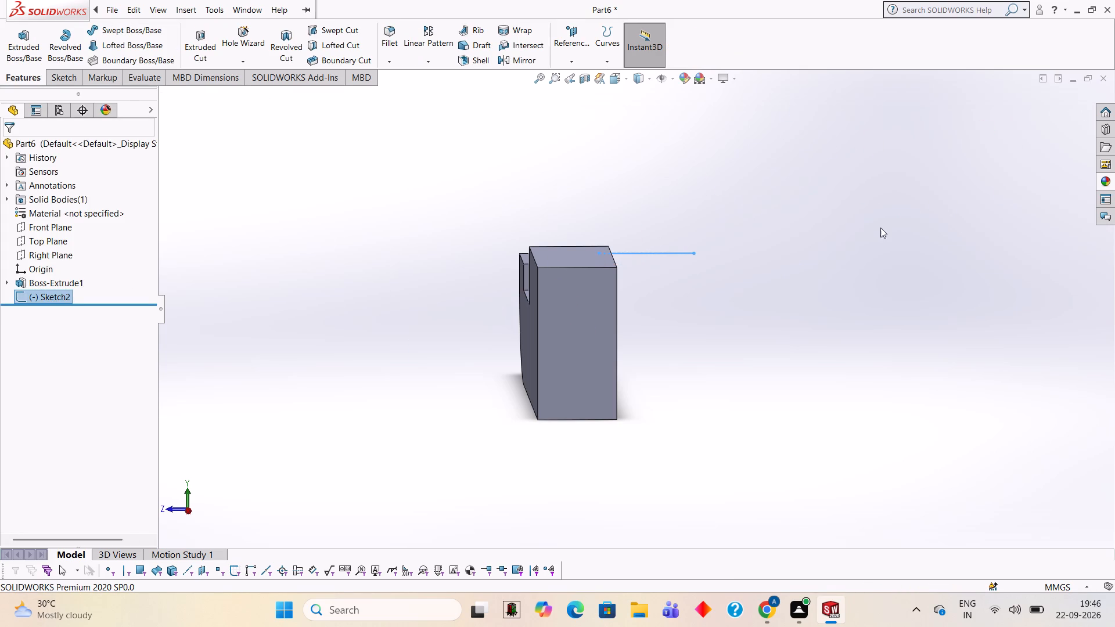
{"action": "left_click", "coordinate": [69, 83]}
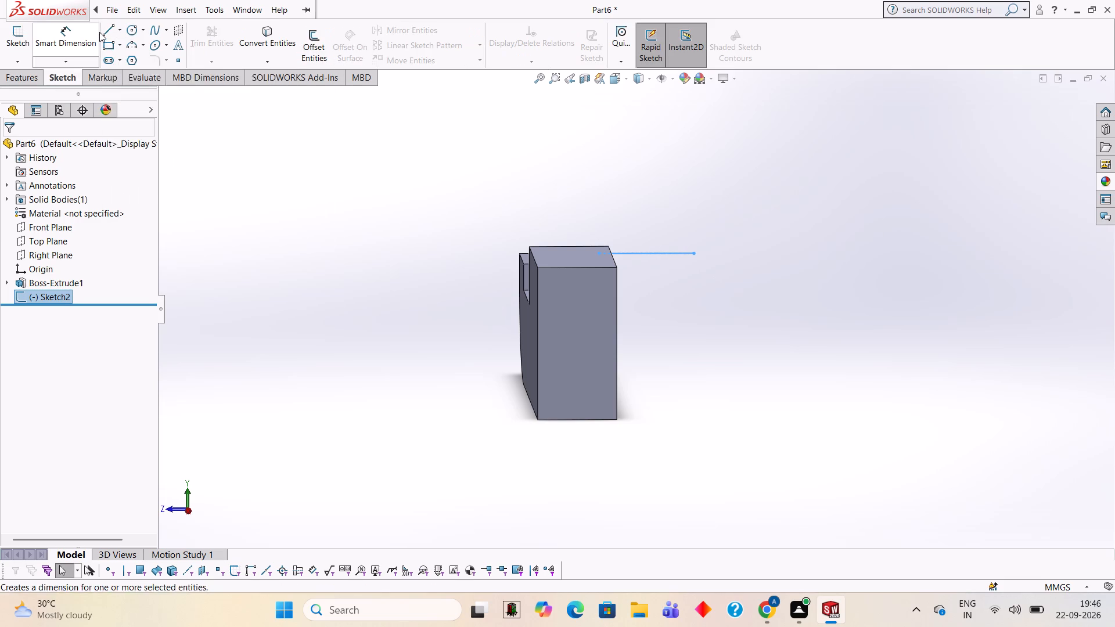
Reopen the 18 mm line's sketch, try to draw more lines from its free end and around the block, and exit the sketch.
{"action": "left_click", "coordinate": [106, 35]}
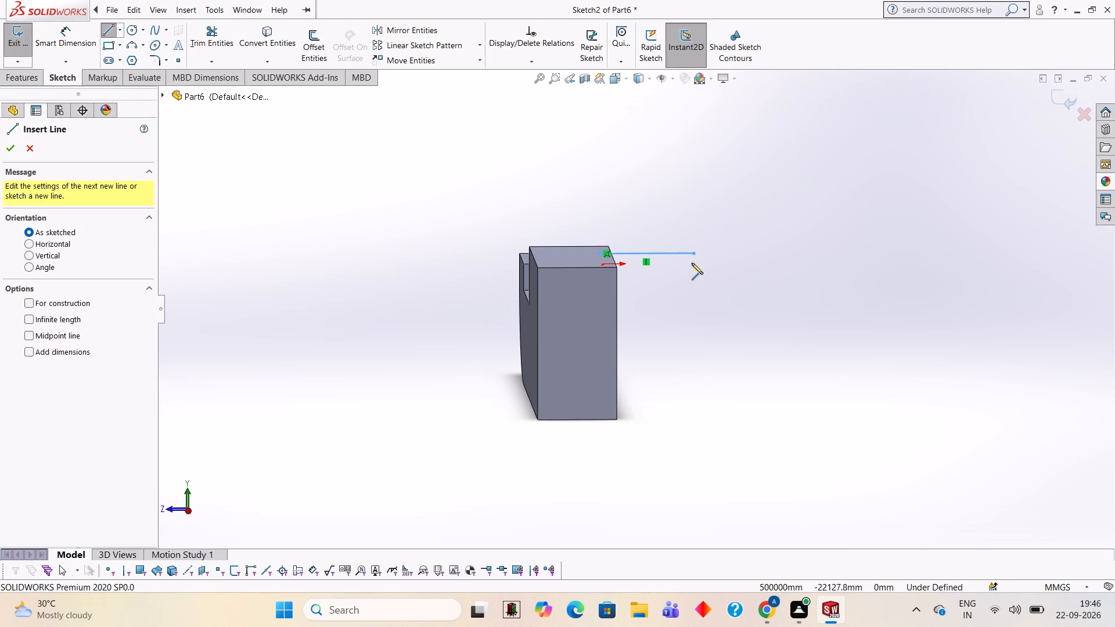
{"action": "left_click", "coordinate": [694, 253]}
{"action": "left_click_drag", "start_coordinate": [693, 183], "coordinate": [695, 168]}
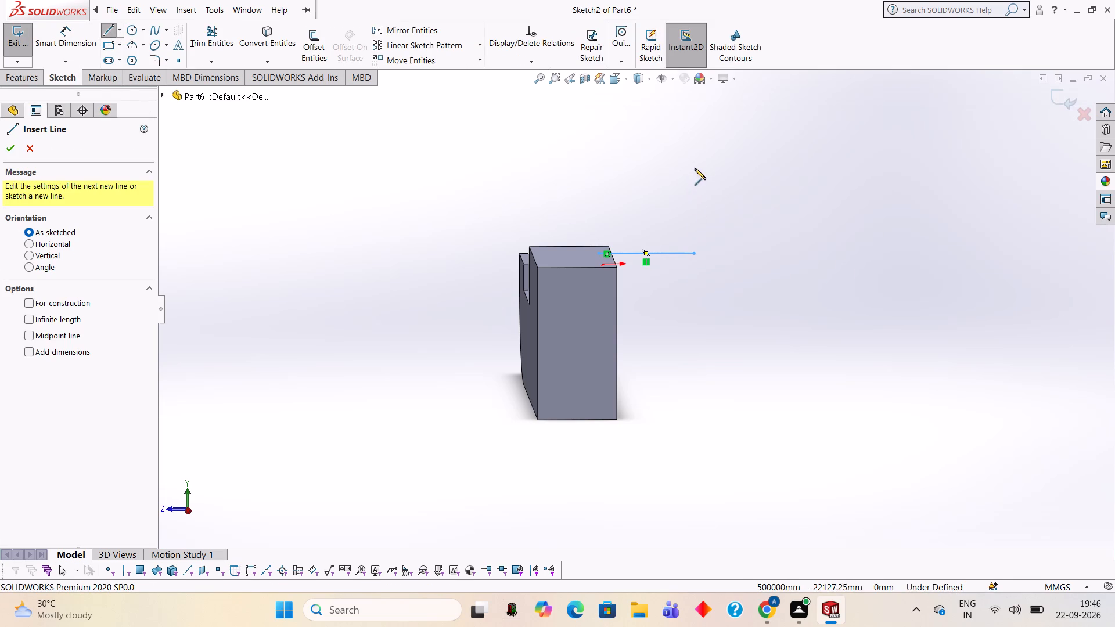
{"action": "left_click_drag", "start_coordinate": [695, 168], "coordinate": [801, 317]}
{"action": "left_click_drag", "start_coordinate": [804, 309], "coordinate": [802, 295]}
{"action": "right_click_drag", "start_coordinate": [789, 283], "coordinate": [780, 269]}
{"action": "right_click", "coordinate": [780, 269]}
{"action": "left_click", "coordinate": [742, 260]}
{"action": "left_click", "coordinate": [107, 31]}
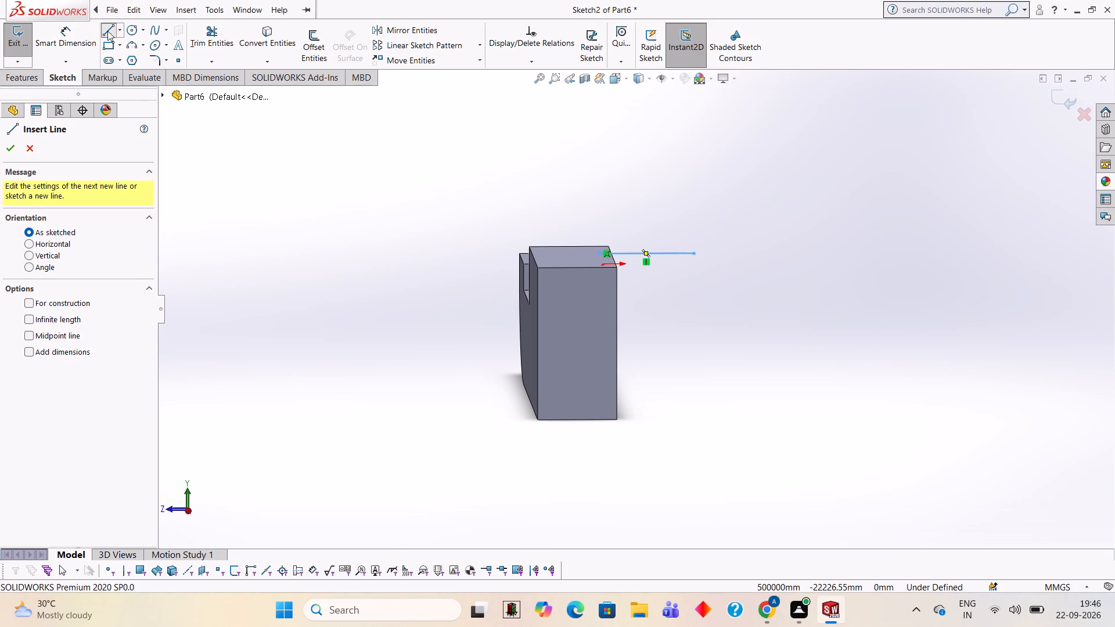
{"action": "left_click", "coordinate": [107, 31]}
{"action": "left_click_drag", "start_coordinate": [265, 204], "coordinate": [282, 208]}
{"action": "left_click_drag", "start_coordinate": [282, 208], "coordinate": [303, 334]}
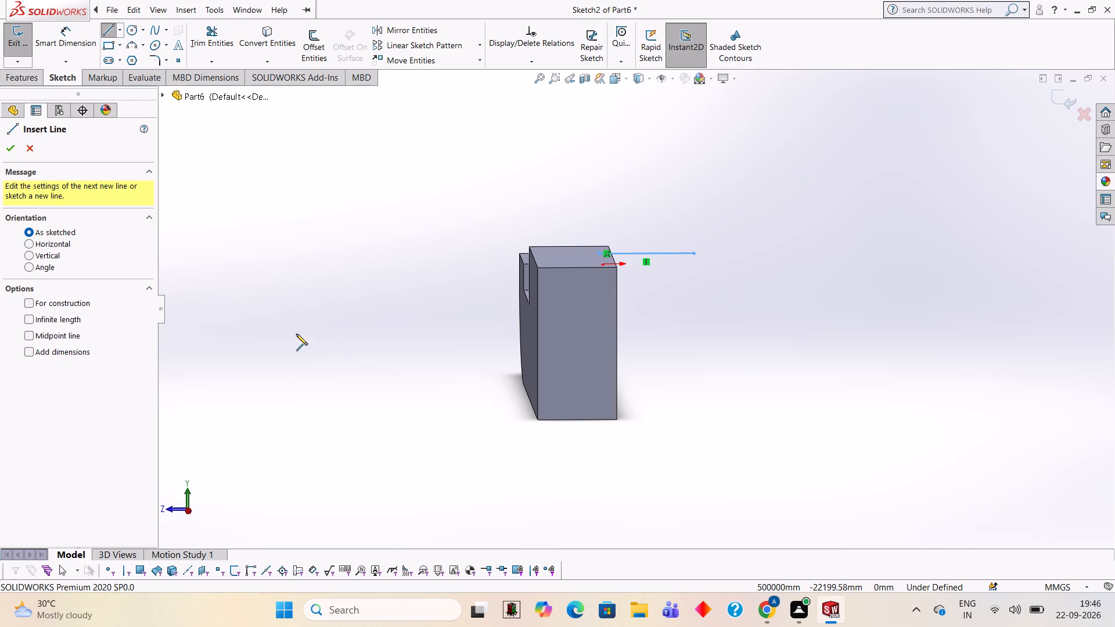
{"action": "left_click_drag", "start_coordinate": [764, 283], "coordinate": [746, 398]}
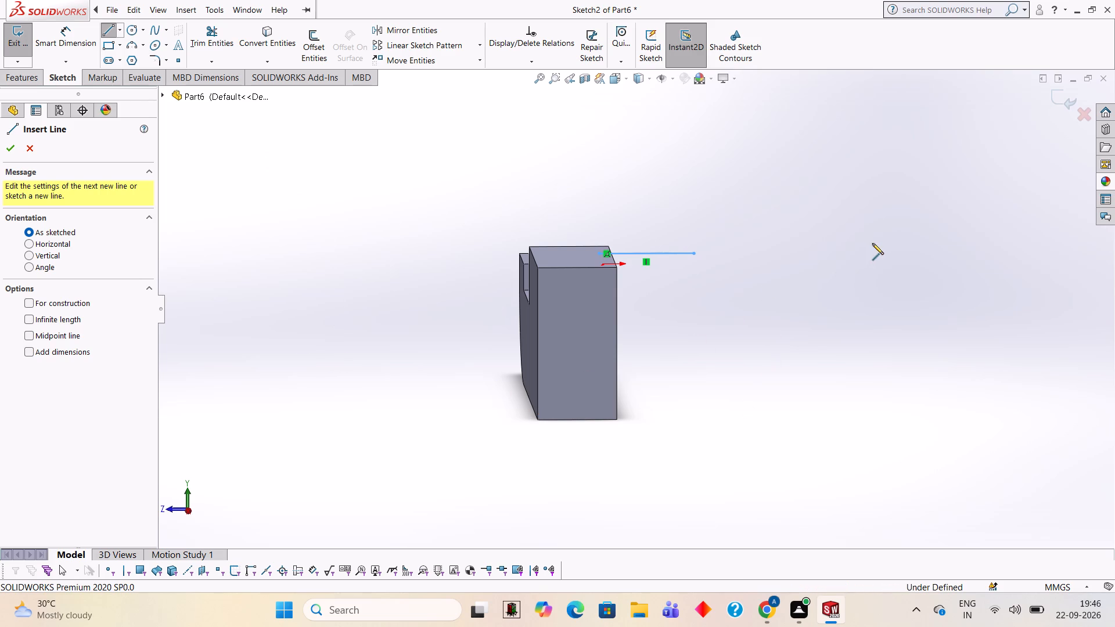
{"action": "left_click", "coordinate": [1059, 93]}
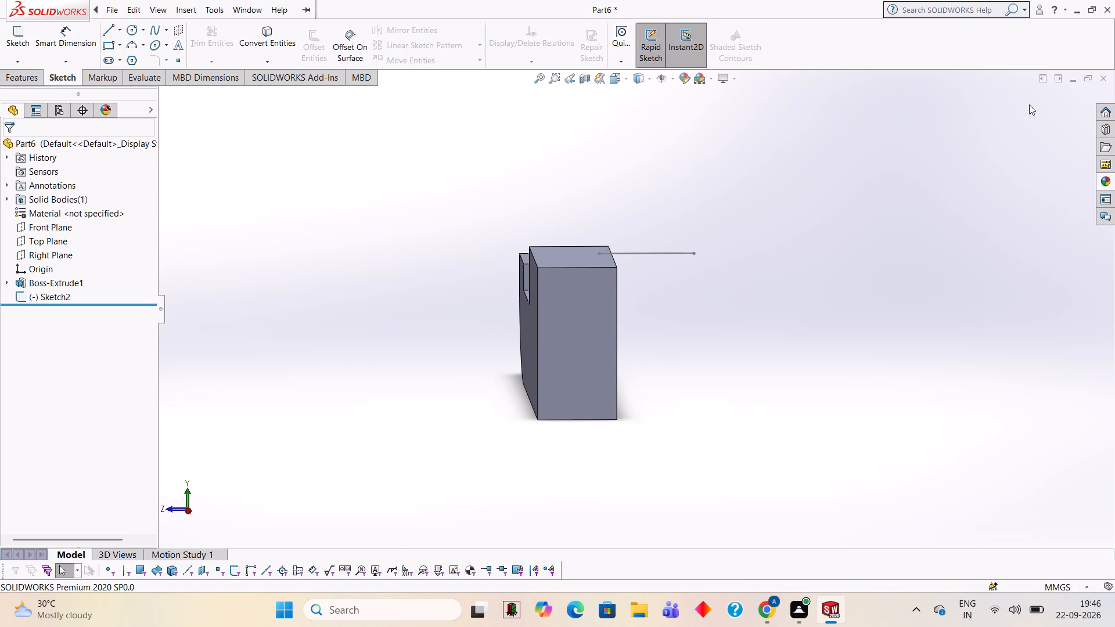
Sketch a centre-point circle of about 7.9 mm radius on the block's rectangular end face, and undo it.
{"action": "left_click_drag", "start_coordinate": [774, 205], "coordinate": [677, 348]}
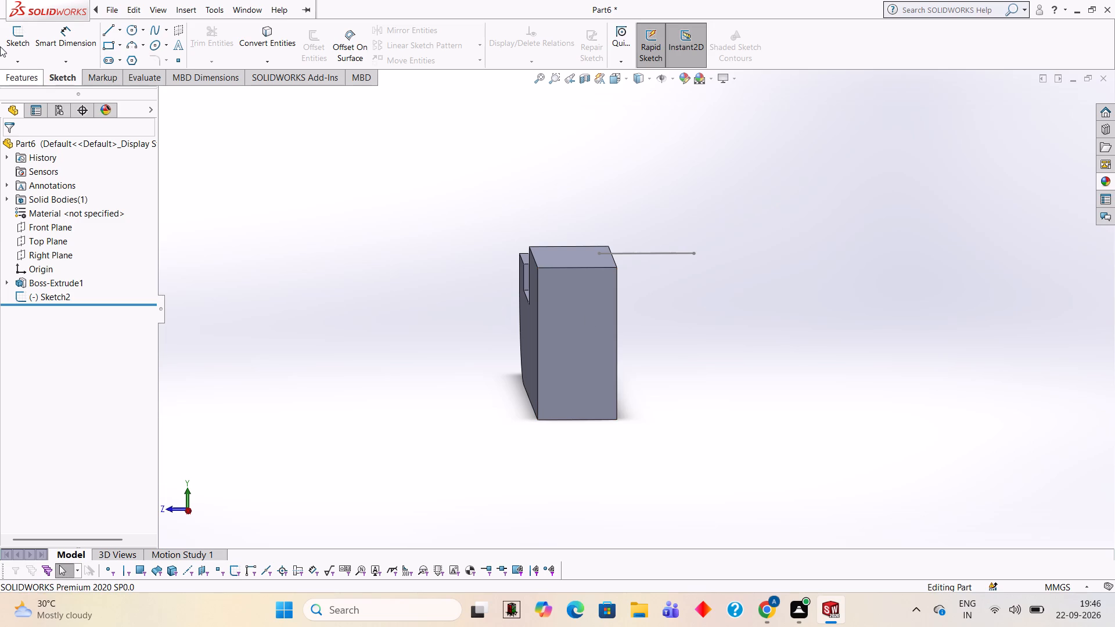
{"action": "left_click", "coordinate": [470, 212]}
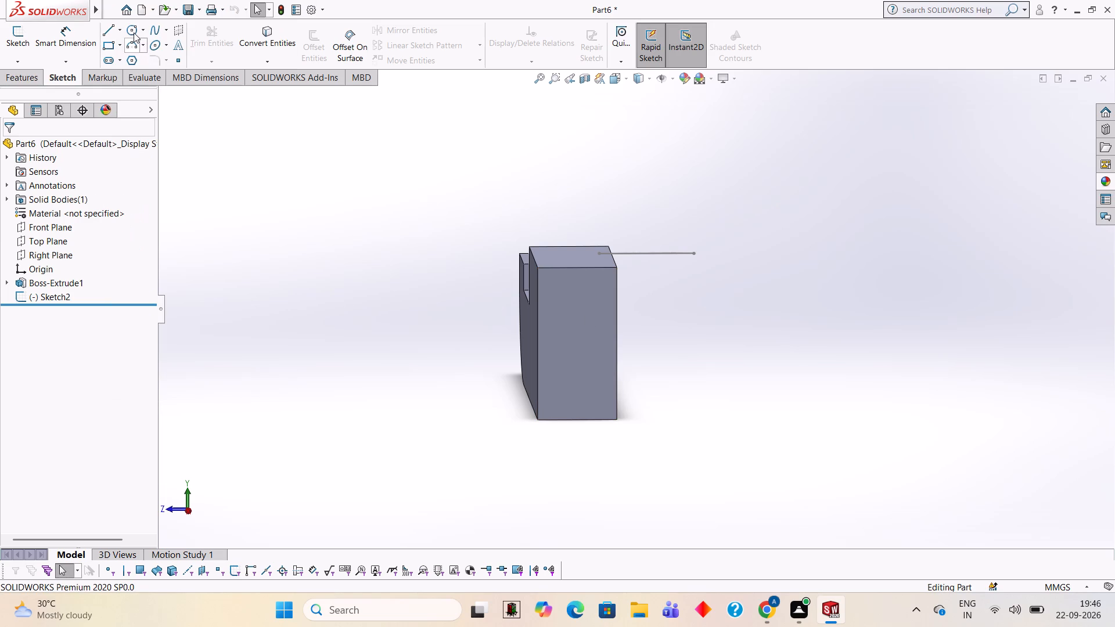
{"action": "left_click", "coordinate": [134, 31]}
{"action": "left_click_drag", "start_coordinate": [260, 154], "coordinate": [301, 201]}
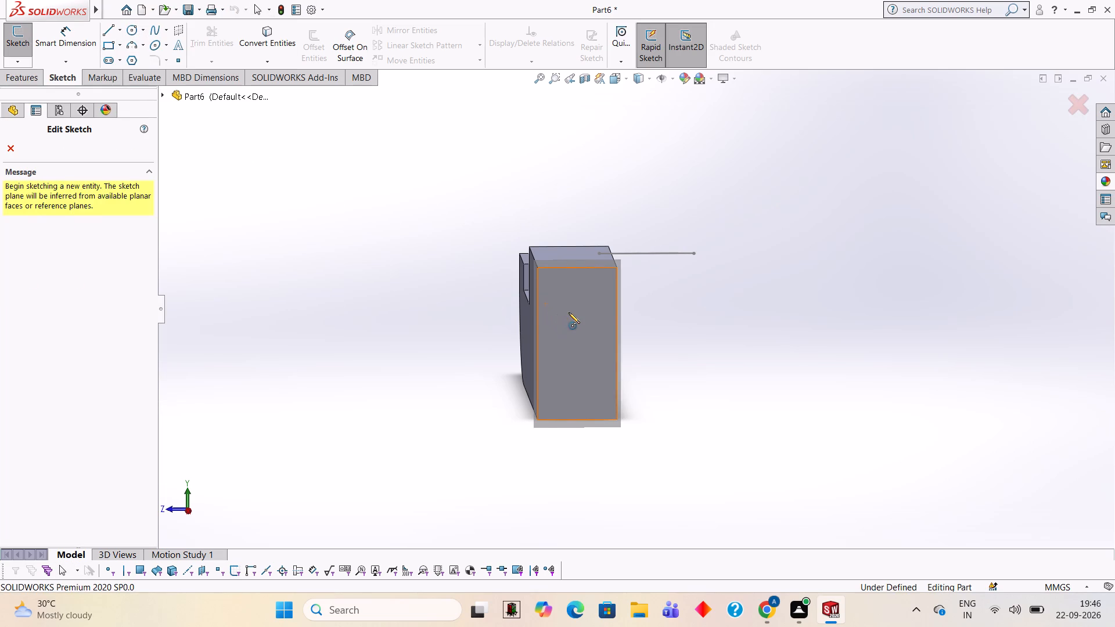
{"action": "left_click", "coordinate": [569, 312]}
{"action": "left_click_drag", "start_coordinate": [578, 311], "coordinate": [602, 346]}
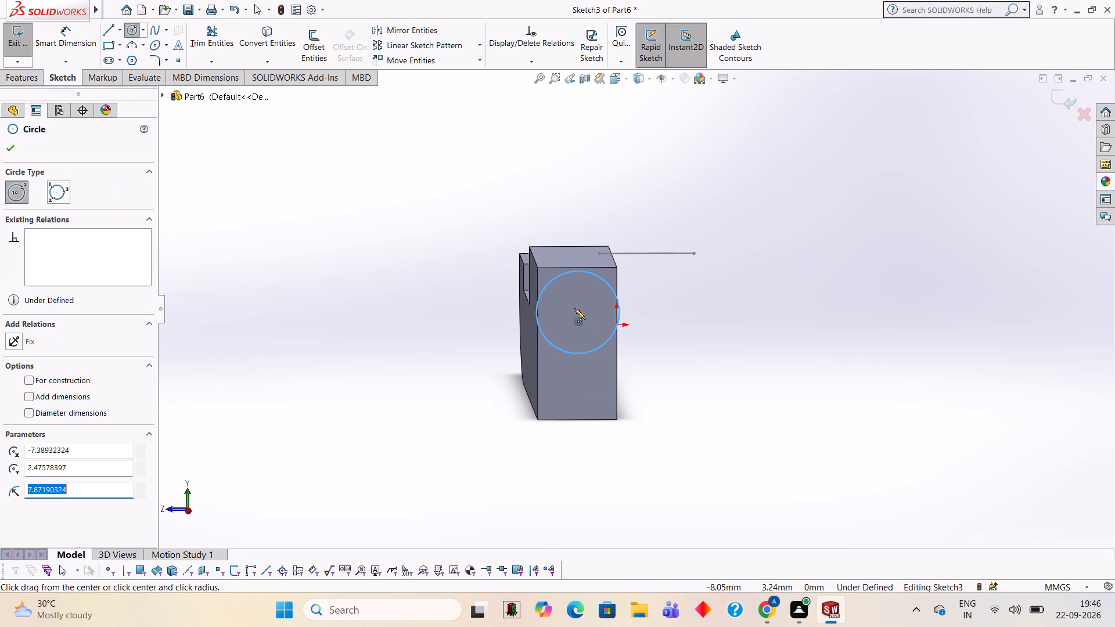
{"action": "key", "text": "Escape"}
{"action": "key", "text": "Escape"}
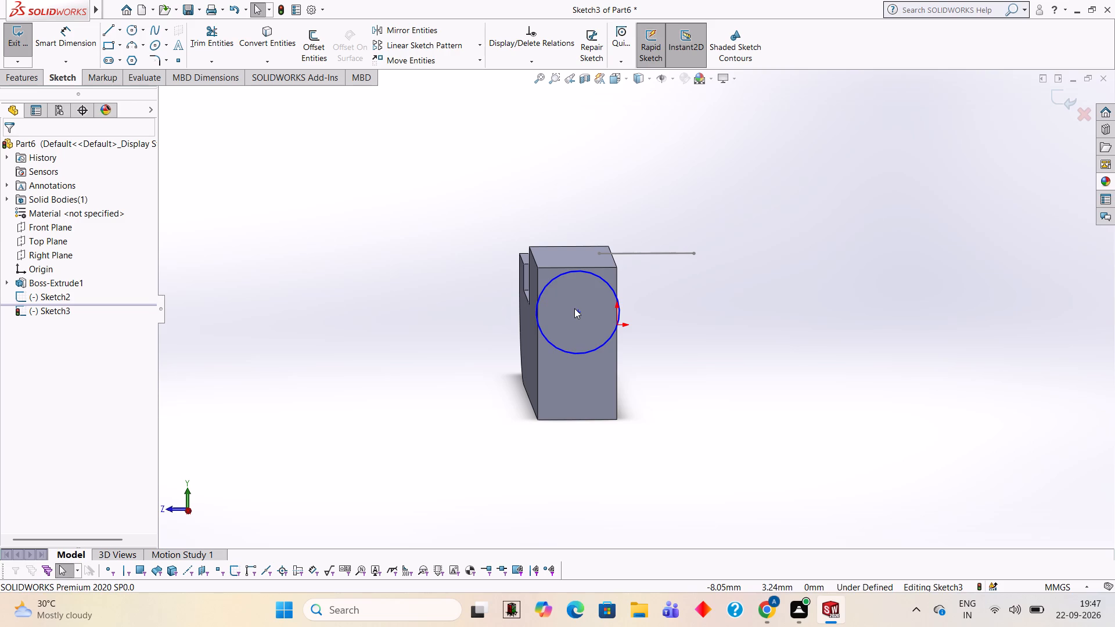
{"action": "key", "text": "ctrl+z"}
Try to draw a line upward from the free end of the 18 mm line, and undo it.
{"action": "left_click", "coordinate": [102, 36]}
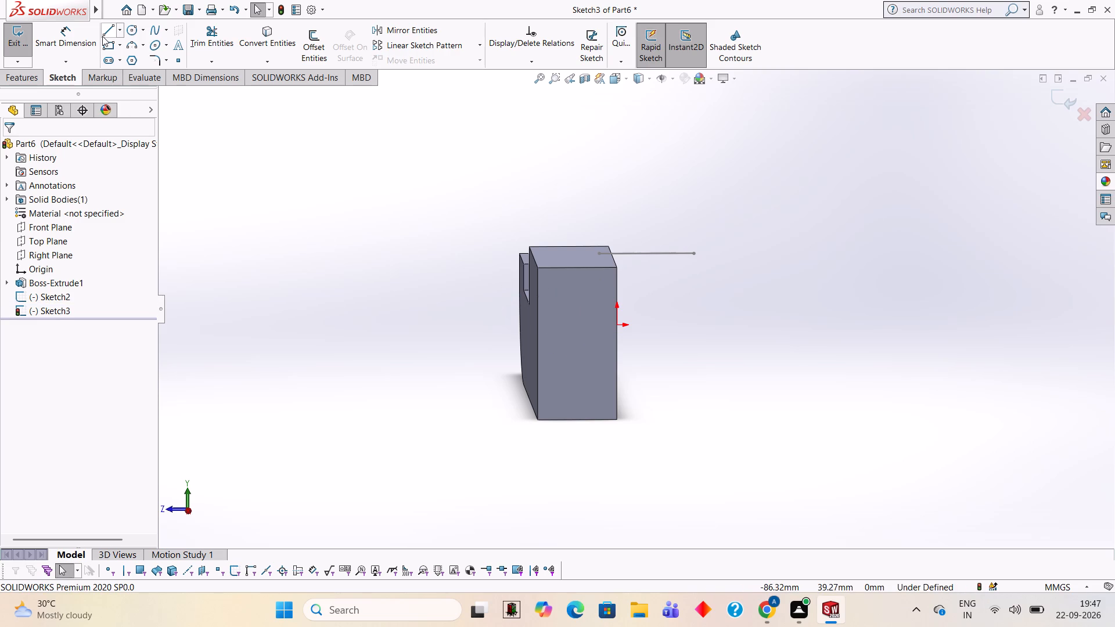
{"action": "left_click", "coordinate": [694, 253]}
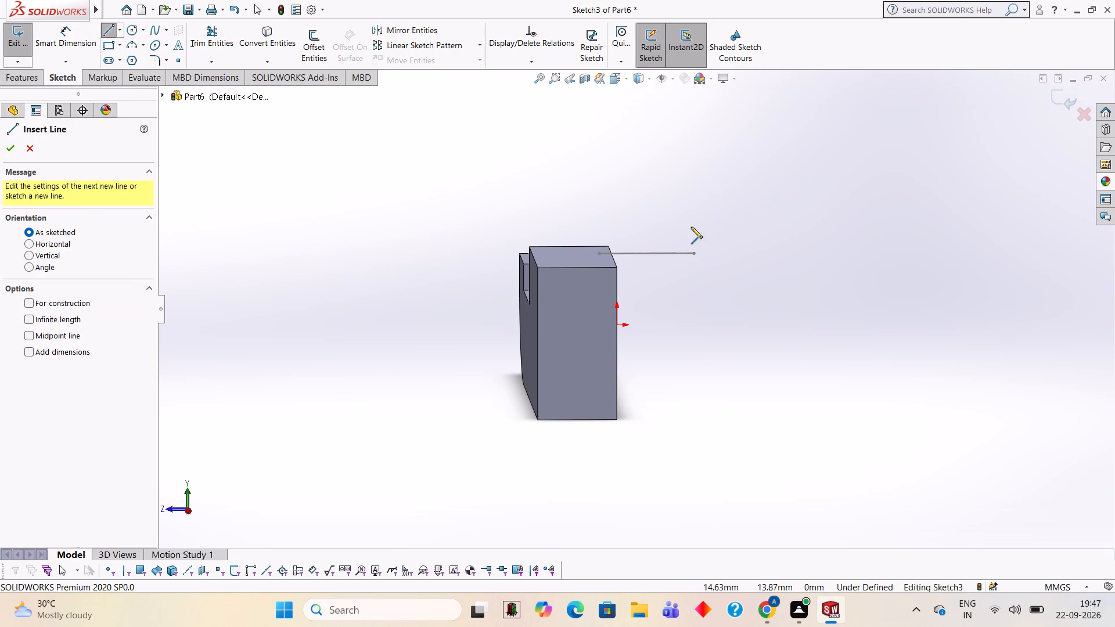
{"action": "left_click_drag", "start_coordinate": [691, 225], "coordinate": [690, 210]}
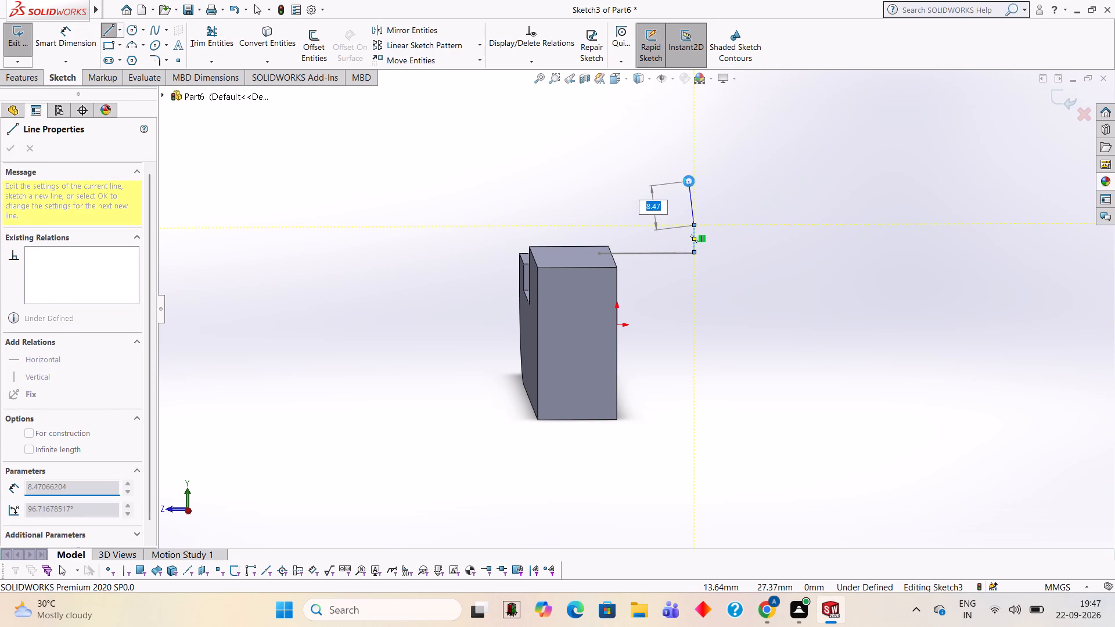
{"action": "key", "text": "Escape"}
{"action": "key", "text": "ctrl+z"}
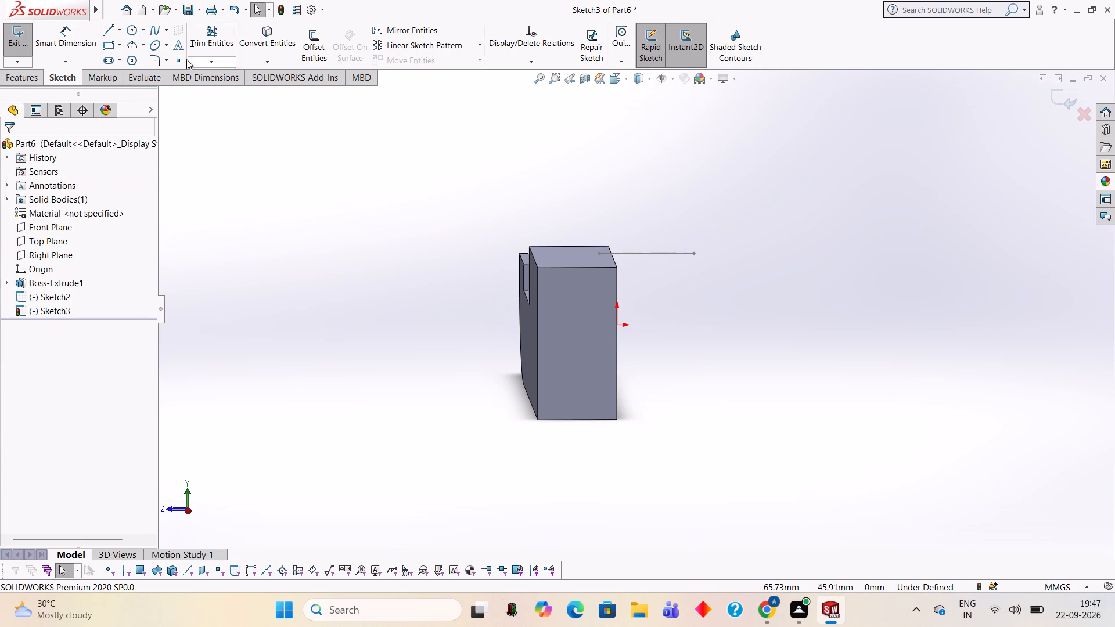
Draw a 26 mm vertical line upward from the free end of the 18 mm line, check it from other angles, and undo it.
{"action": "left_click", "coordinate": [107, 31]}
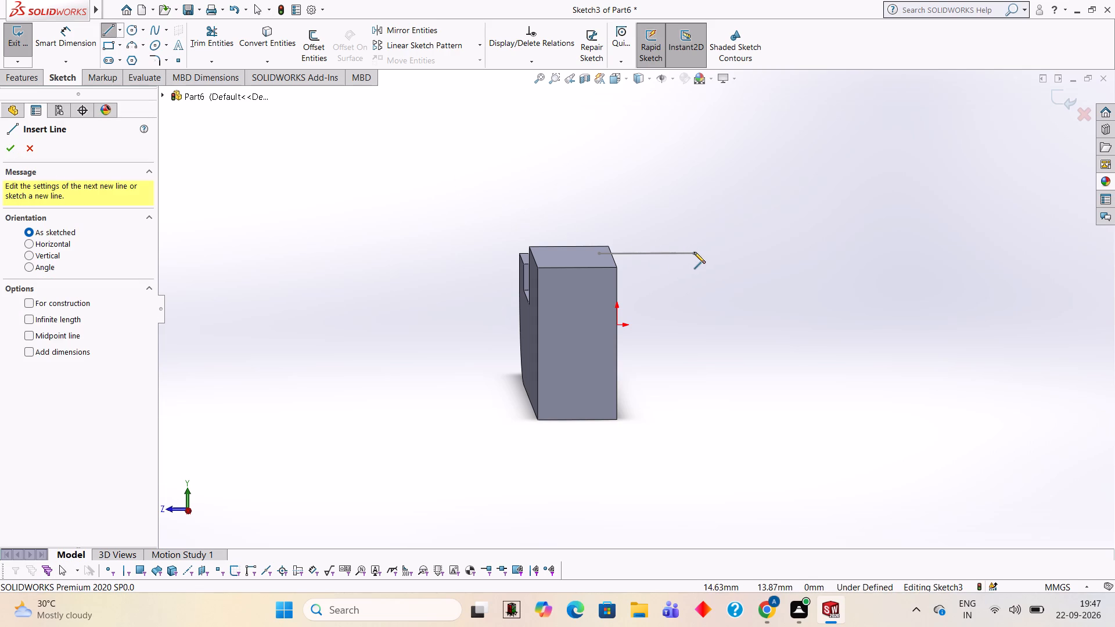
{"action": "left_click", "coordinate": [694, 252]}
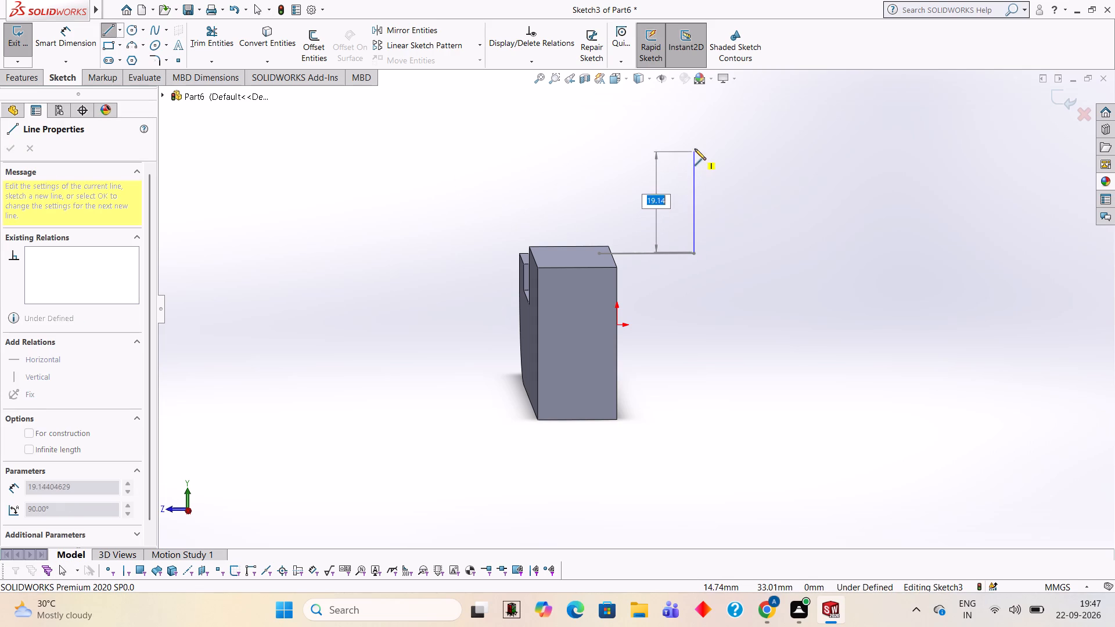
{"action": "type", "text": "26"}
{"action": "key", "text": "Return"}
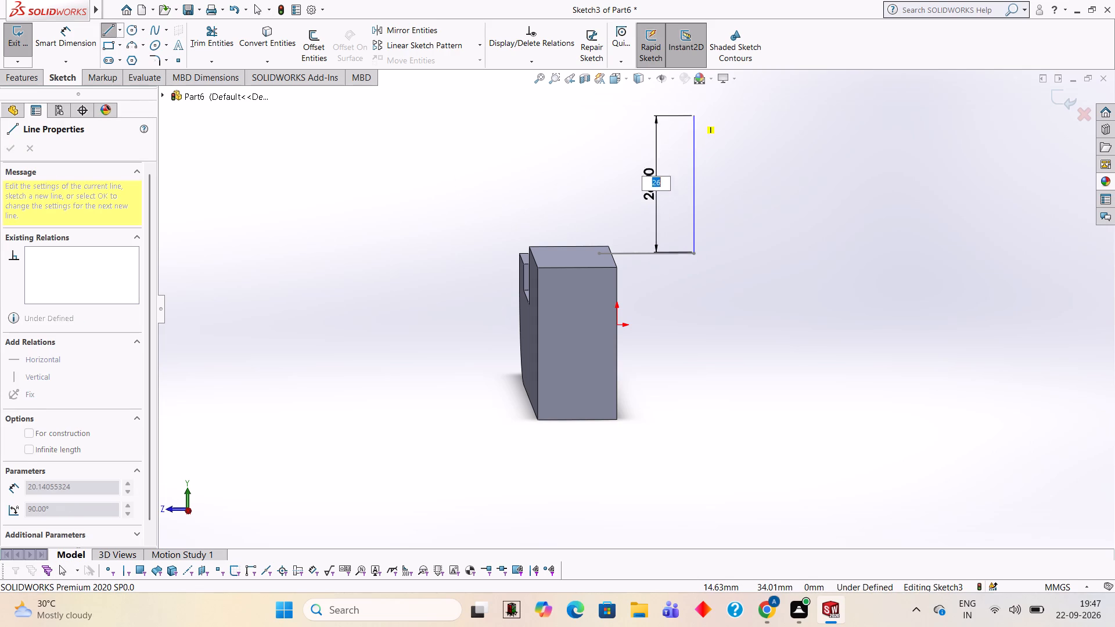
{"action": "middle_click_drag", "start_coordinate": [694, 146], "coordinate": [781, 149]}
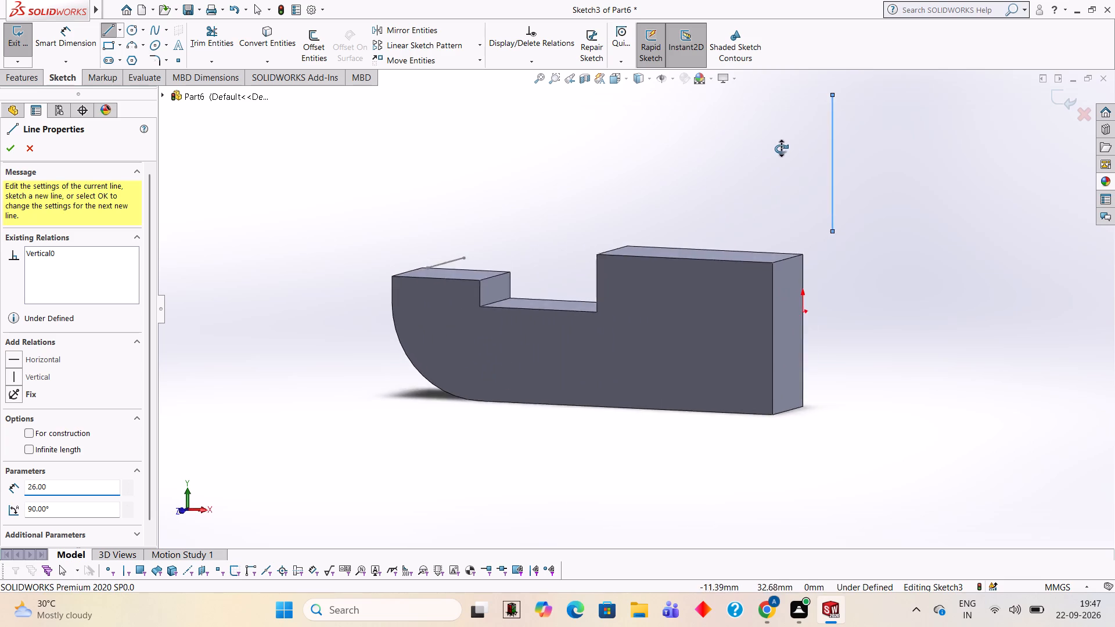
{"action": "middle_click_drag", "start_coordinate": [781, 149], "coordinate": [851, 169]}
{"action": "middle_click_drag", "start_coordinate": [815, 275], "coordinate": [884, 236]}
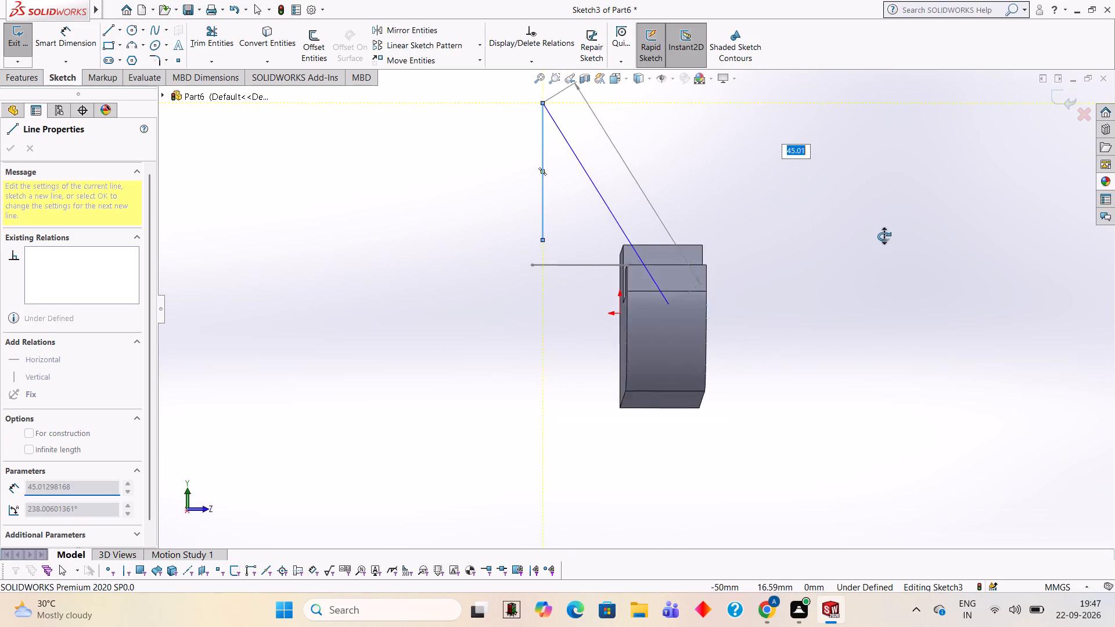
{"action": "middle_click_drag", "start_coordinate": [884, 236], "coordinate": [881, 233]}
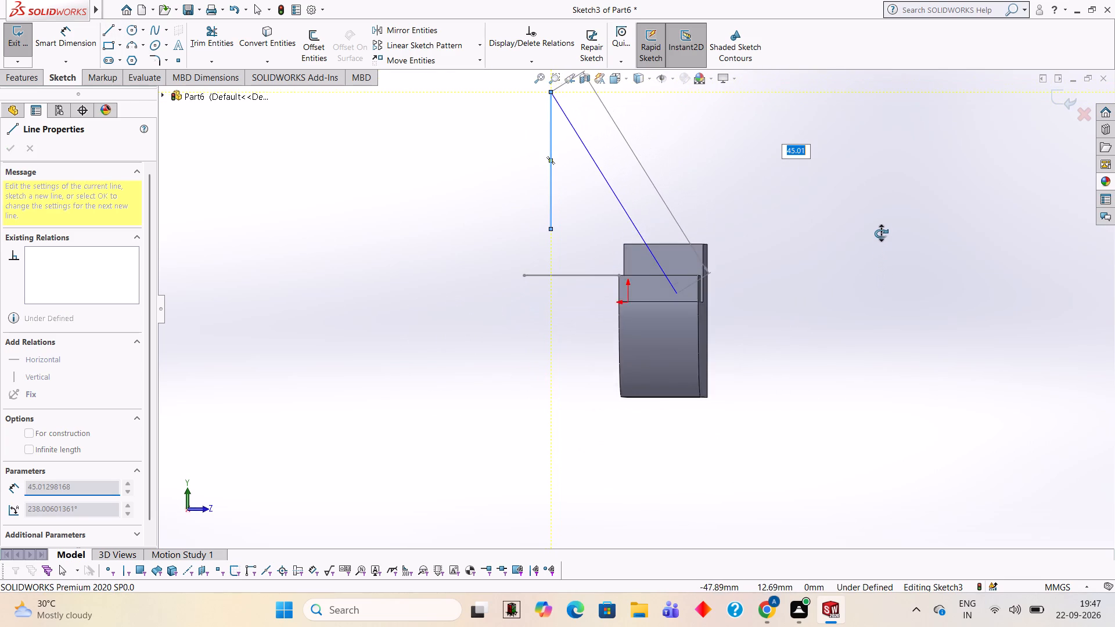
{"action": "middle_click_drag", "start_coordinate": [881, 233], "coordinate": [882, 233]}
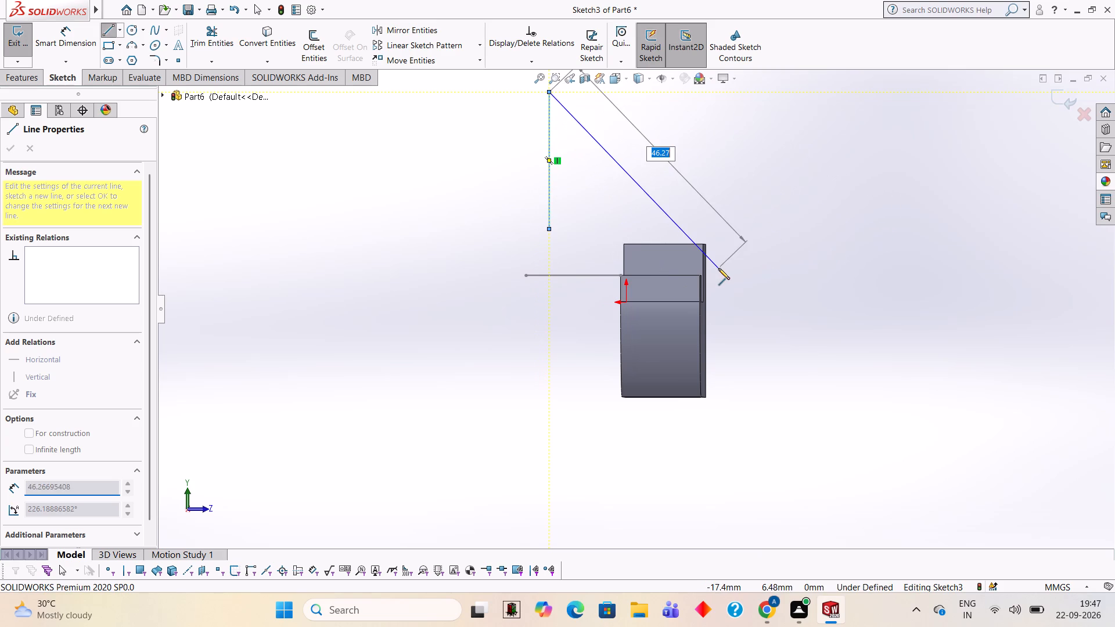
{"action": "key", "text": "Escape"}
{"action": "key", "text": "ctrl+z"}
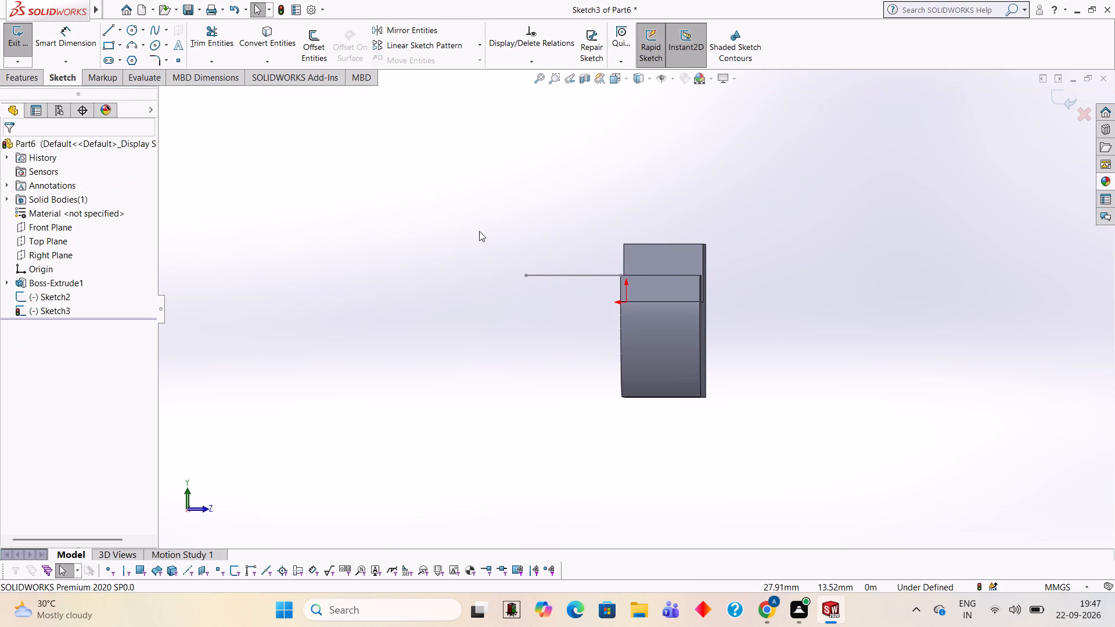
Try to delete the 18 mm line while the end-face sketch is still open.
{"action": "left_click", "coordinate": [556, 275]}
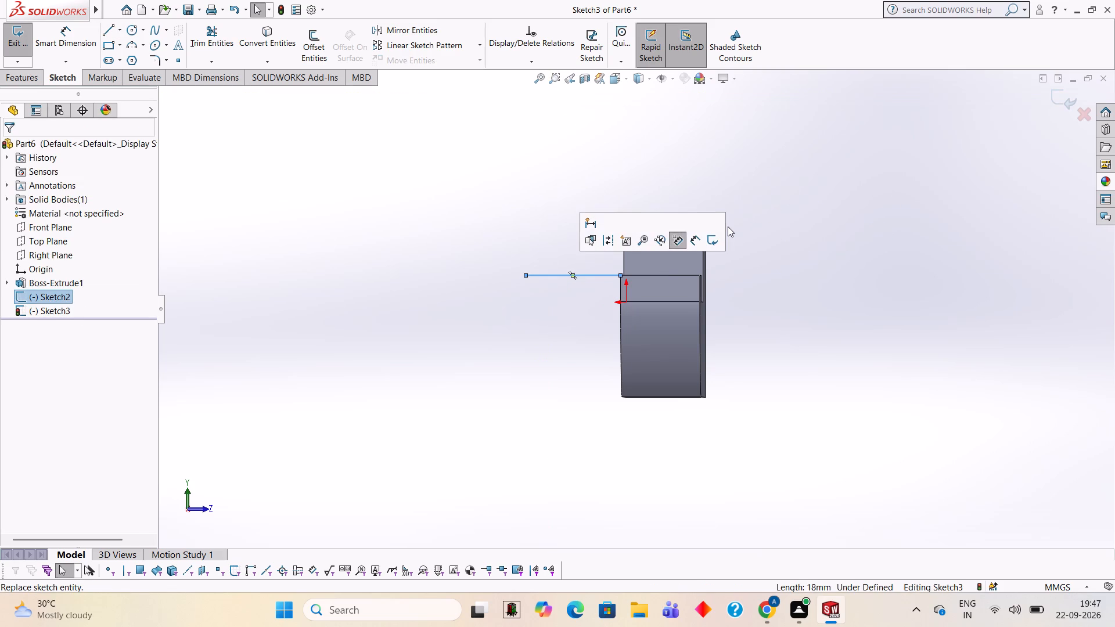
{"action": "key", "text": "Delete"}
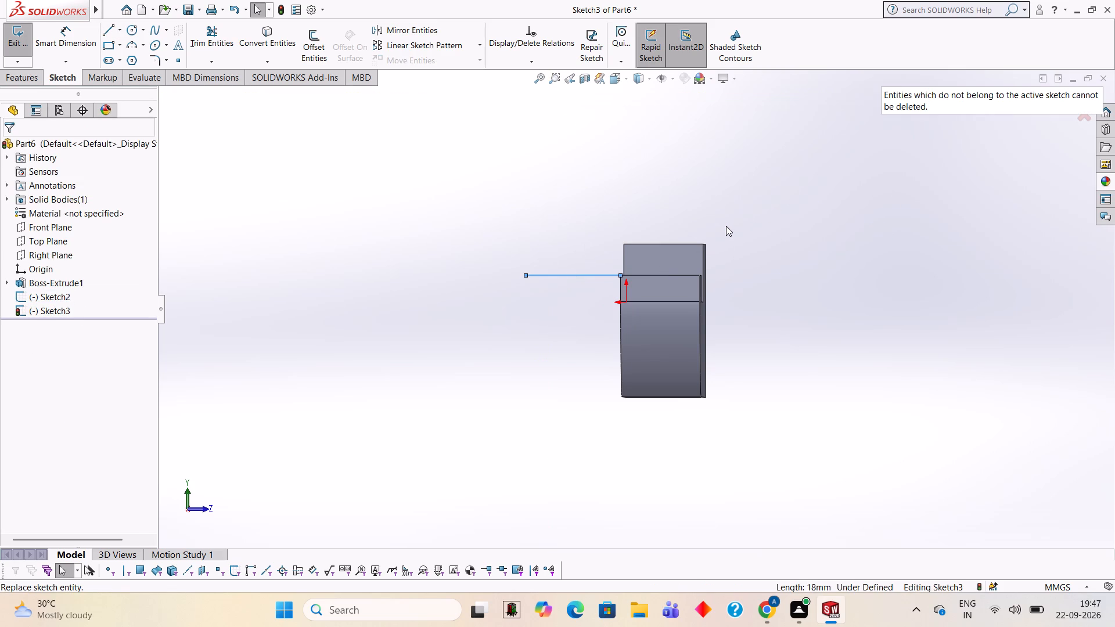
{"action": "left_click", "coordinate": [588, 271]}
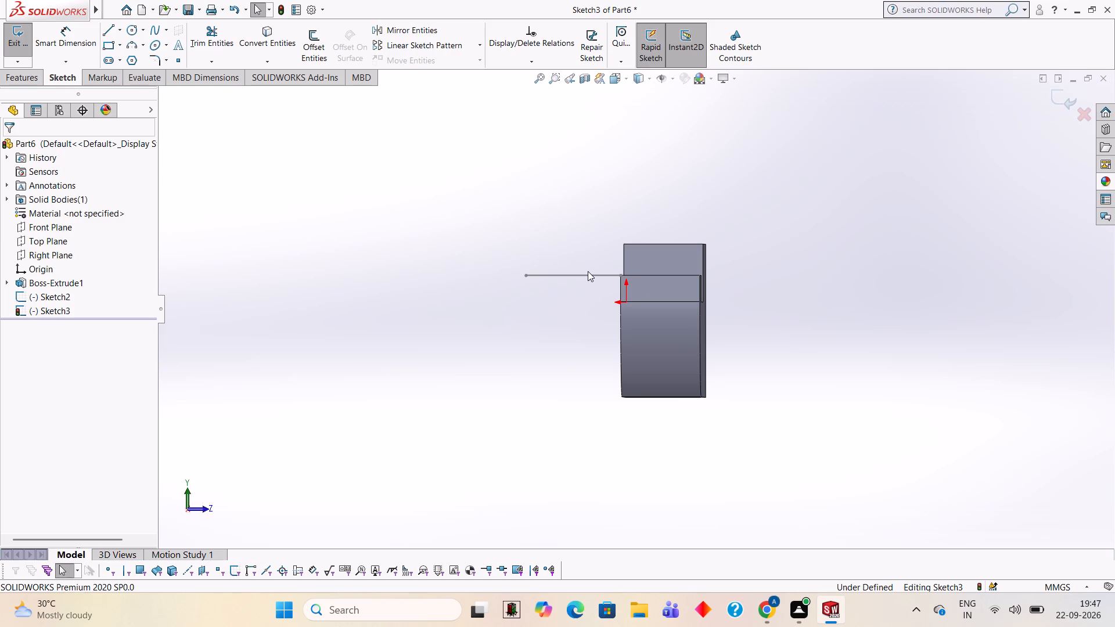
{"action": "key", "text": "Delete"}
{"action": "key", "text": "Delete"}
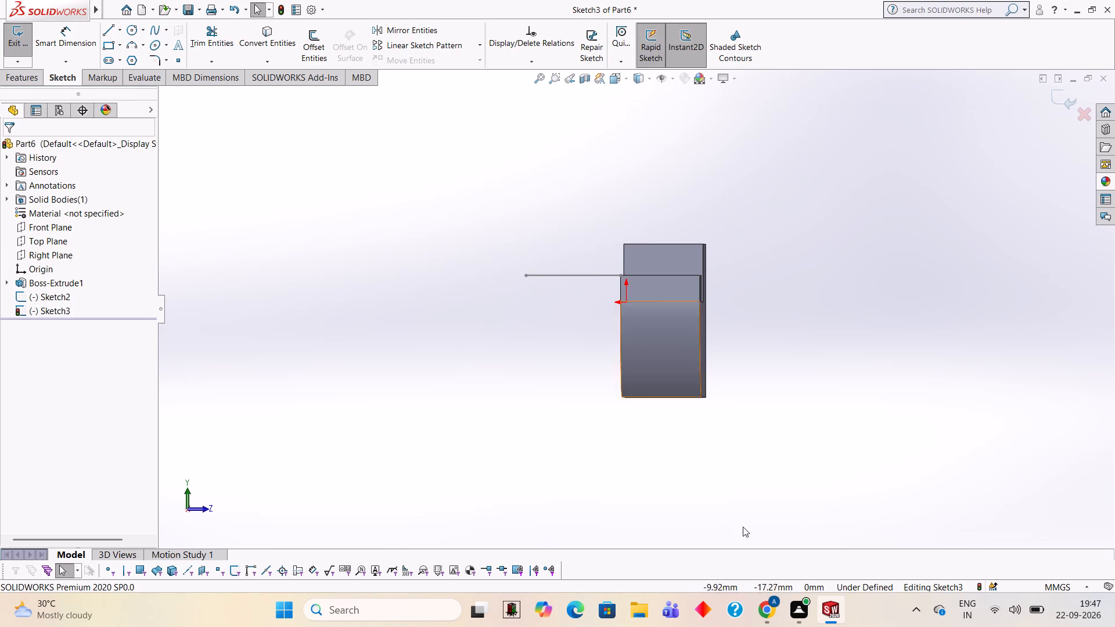
Exit the empty end-face sketch and delete the sketch containing the 18 mm line.
{"action": "left_click", "coordinate": [1059, 103]}
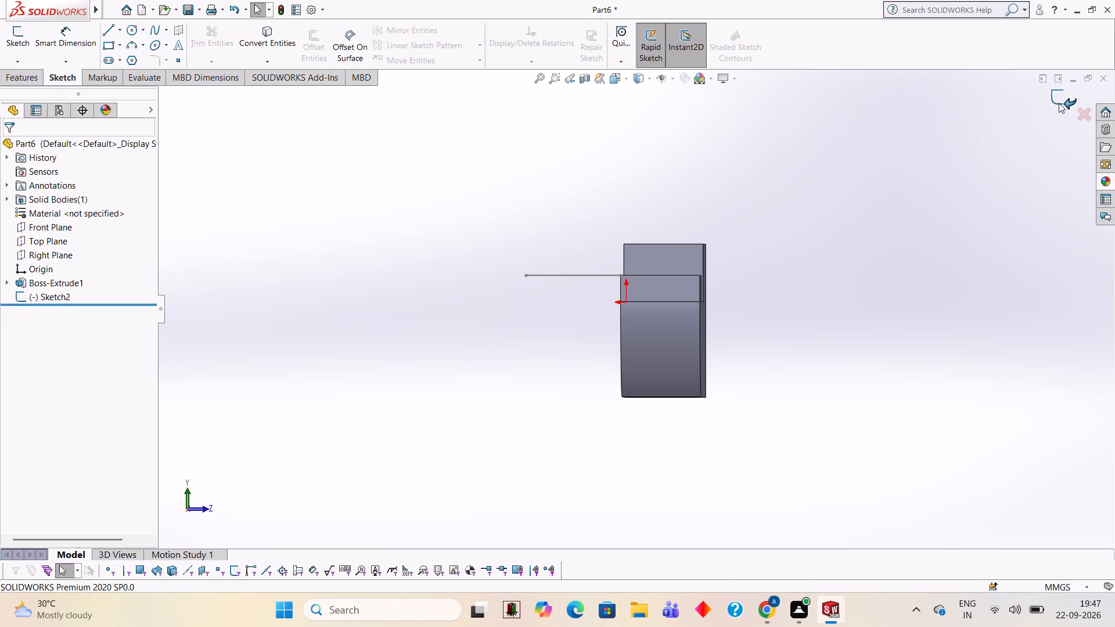
{"action": "left_click", "coordinate": [579, 276]}
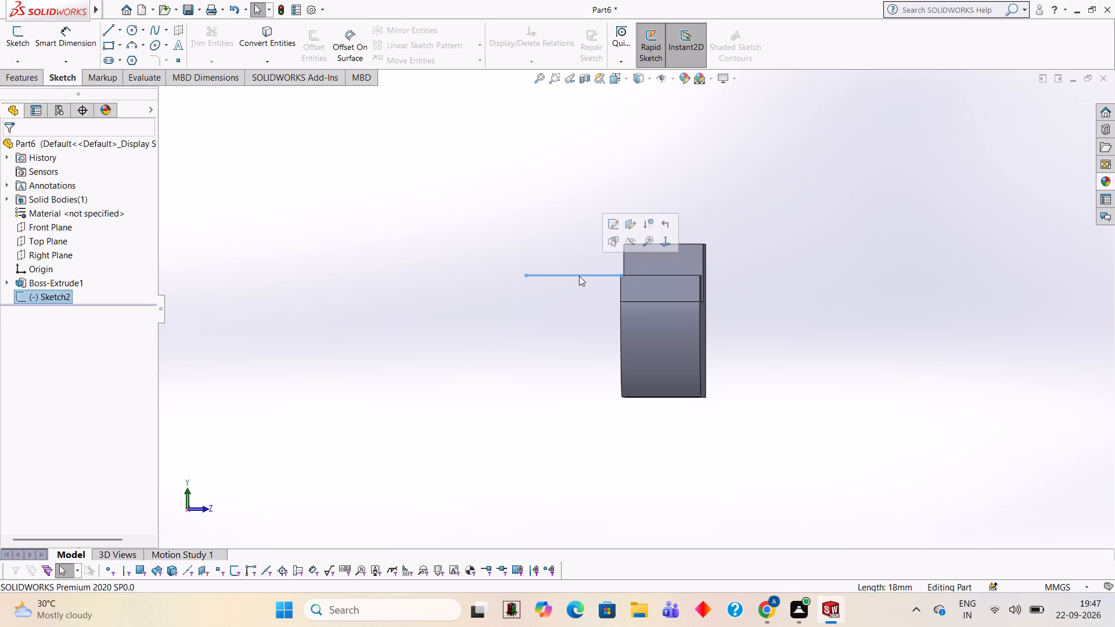
{"action": "key", "text": "Delete"}
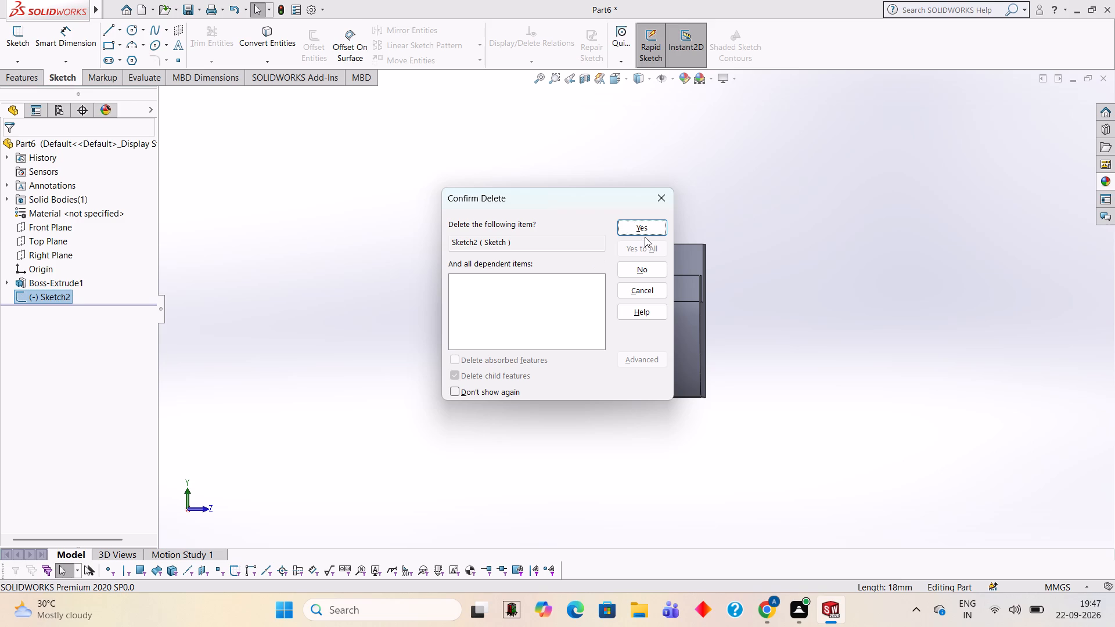
{"action": "left_click", "coordinate": [648, 229]}
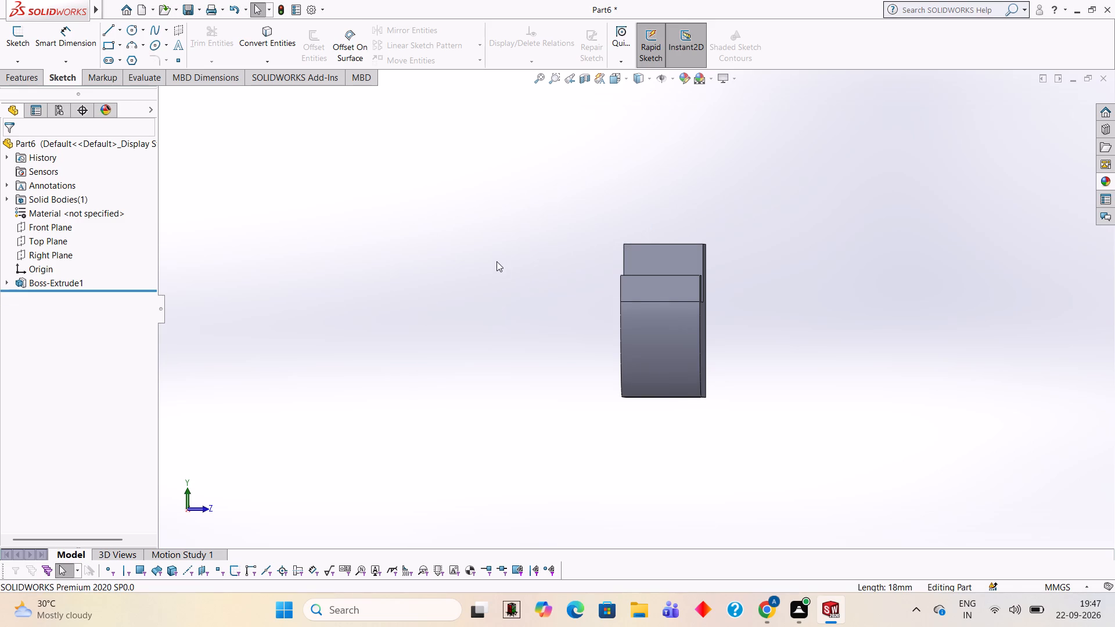
Start a new sketch on the narrow flat end face above the rounded end, viewed face-on.
{"action": "middle_click", "coordinate": [751, 363]}
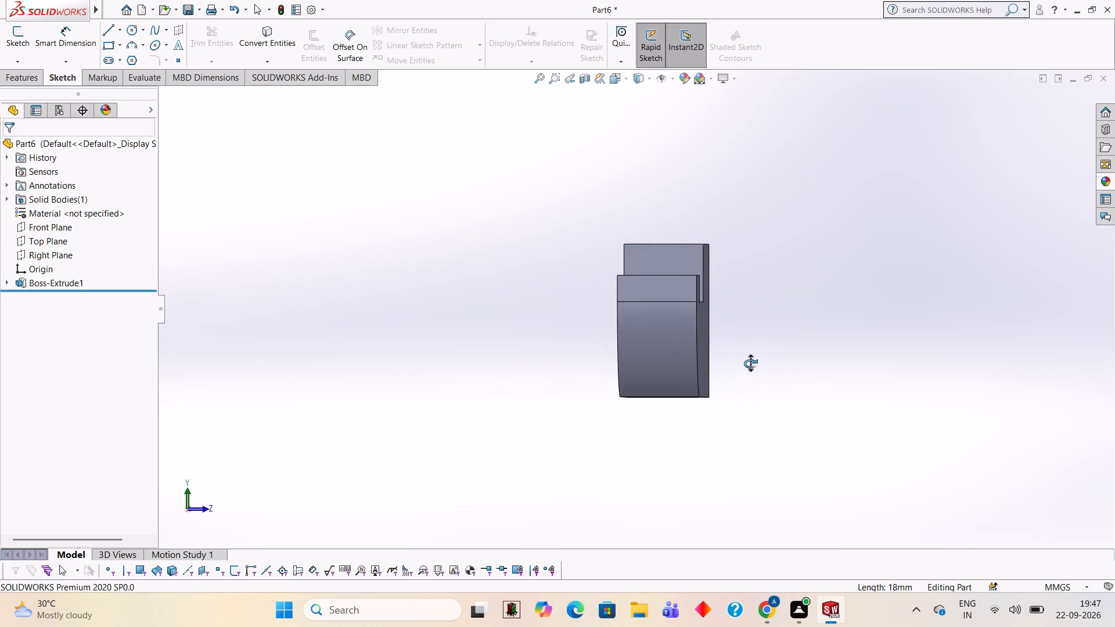
{"action": "scroll", "coordinate": [755, 364], "scroll_direction": "up", "scroll_amount": 1}
{"action": "left_click", "coordinate": [659, 289]}
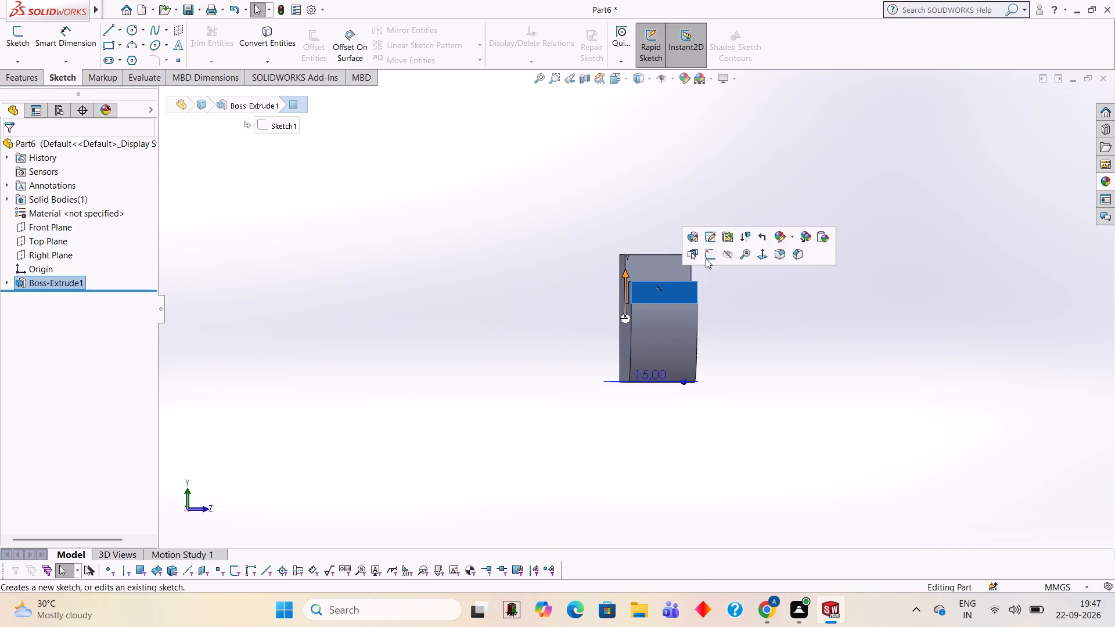
{"action": "left_click", "coordinate": [707, 257]}
{"action": "key", "text": "ctrl+8"}
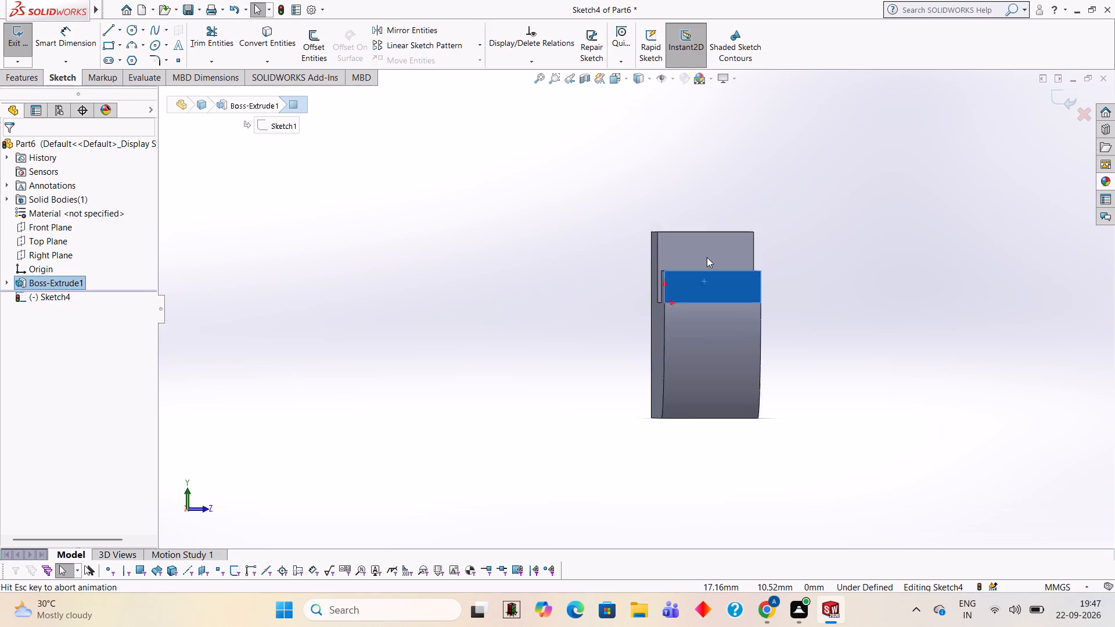
{"action": "scroll", "coordinate": [772, 253], "scroll_direction": "up", "scroll_amount": 2}
{"action": "scroll", "coordinate": [704, 210], "scroll_direction": "up", "scroll_amount": 1}
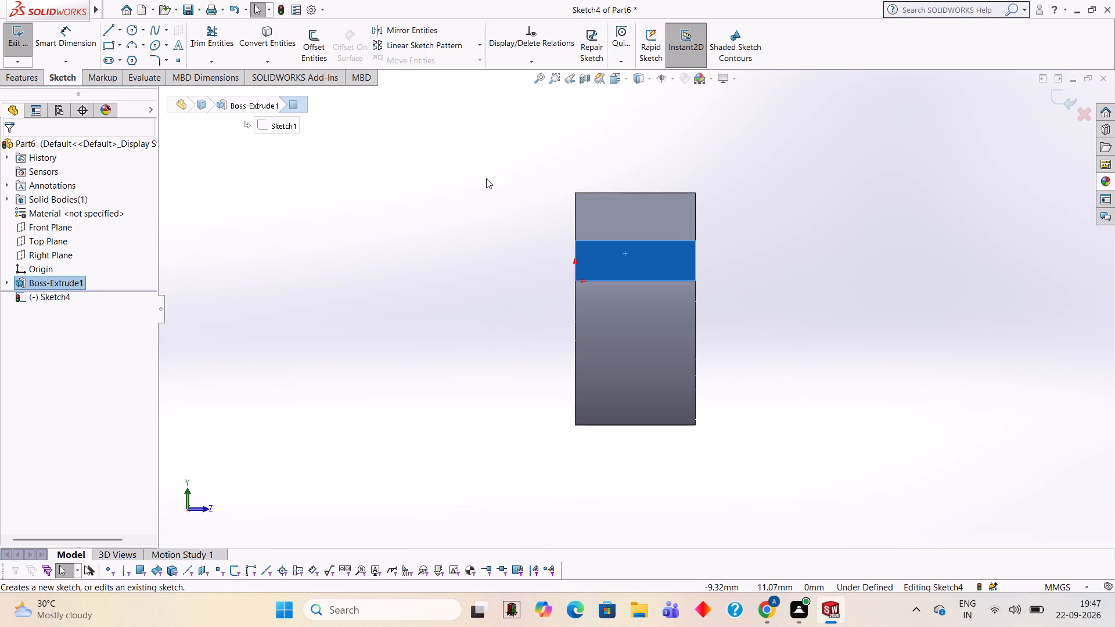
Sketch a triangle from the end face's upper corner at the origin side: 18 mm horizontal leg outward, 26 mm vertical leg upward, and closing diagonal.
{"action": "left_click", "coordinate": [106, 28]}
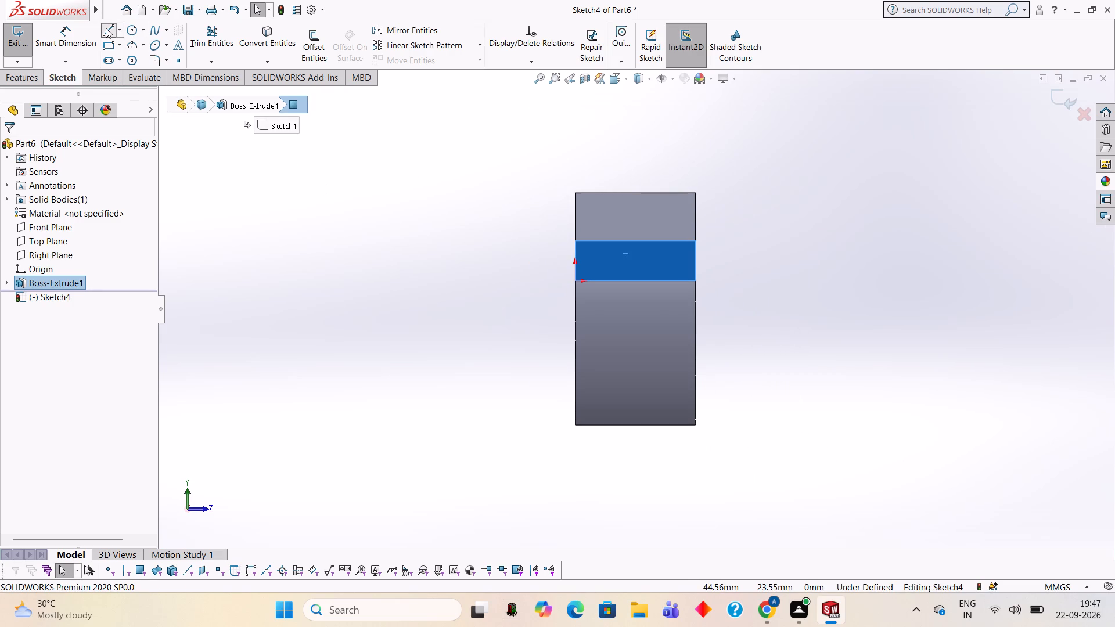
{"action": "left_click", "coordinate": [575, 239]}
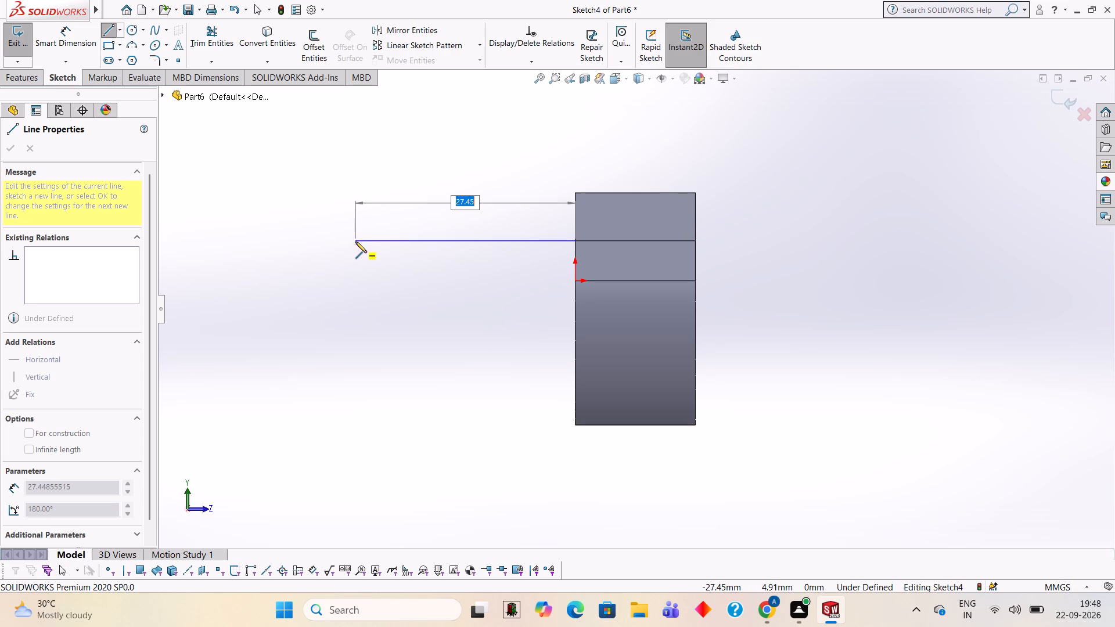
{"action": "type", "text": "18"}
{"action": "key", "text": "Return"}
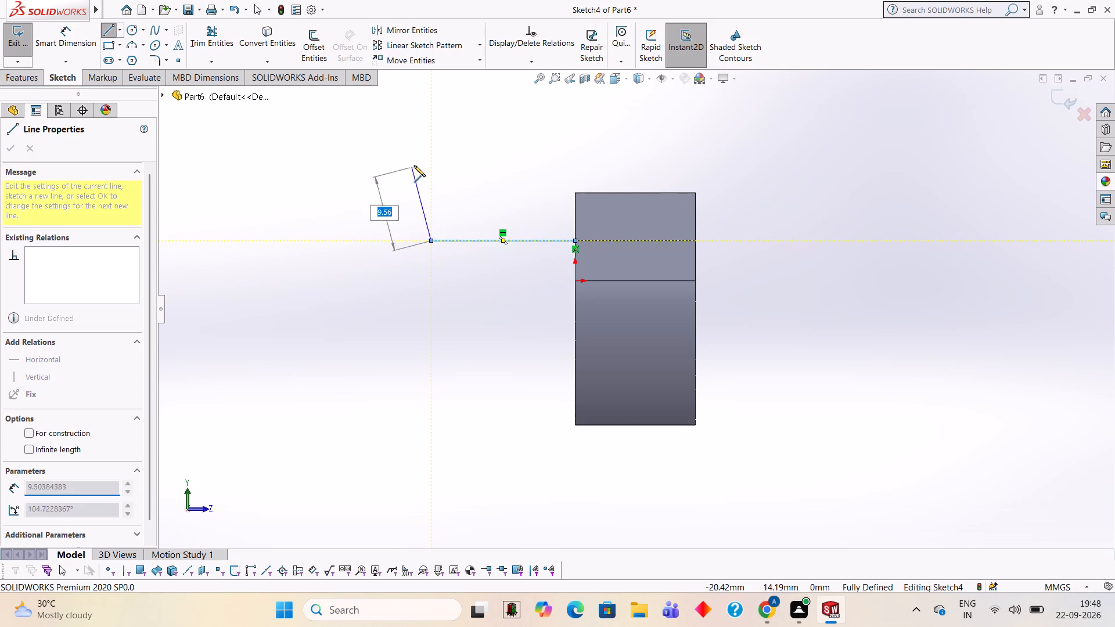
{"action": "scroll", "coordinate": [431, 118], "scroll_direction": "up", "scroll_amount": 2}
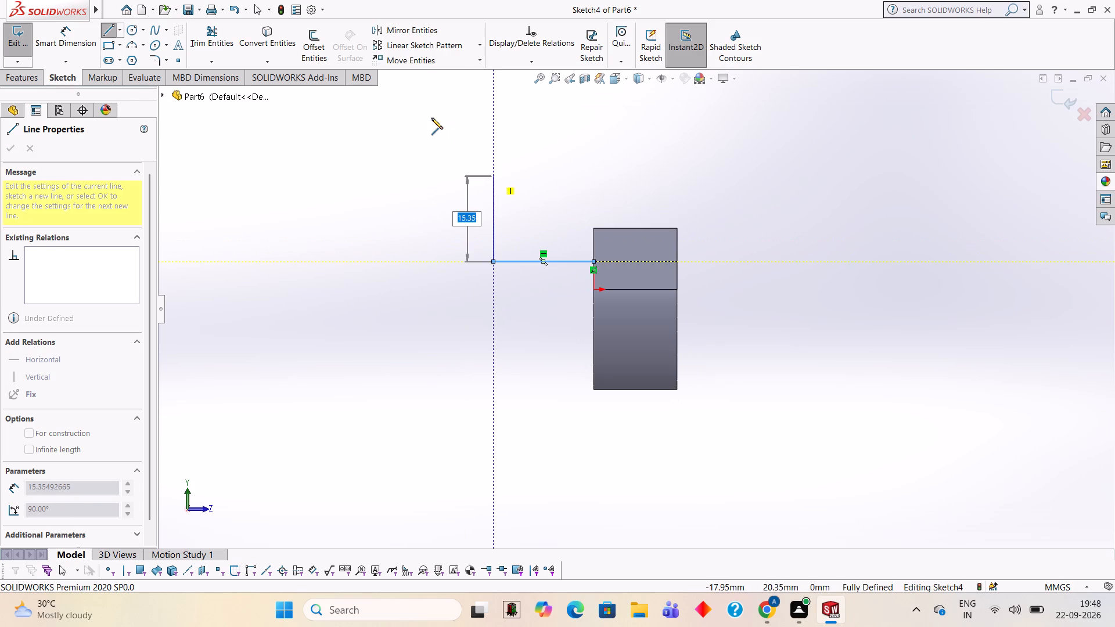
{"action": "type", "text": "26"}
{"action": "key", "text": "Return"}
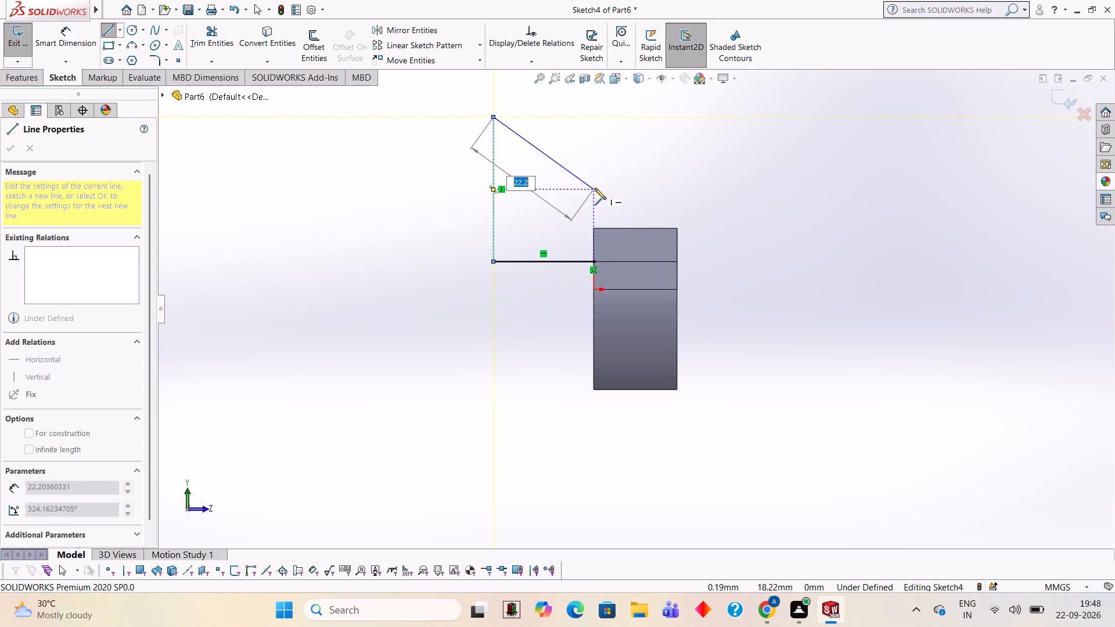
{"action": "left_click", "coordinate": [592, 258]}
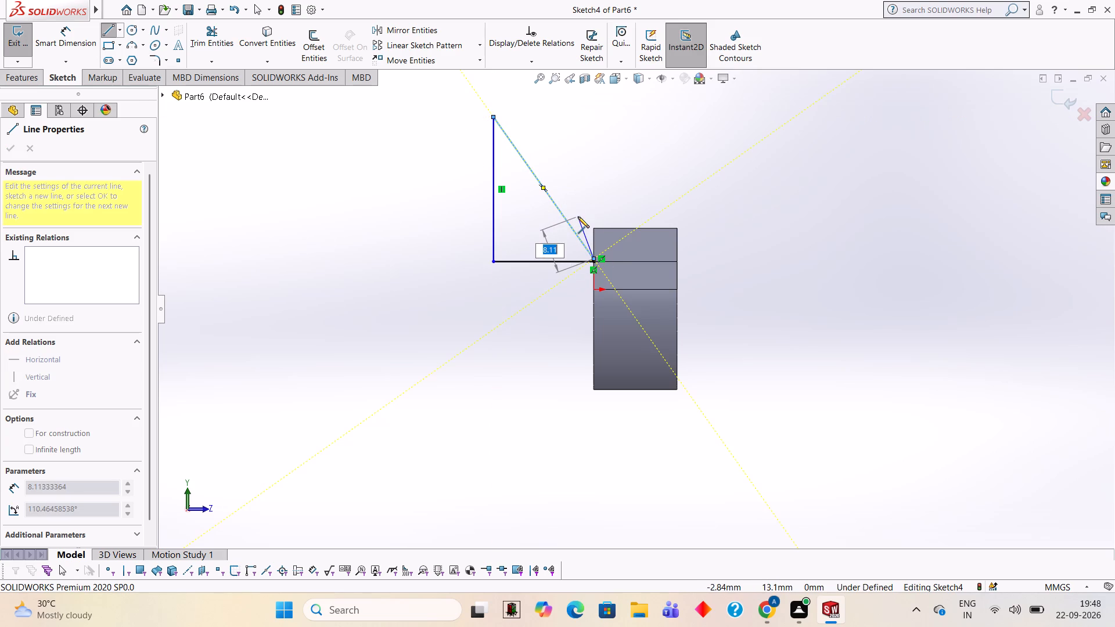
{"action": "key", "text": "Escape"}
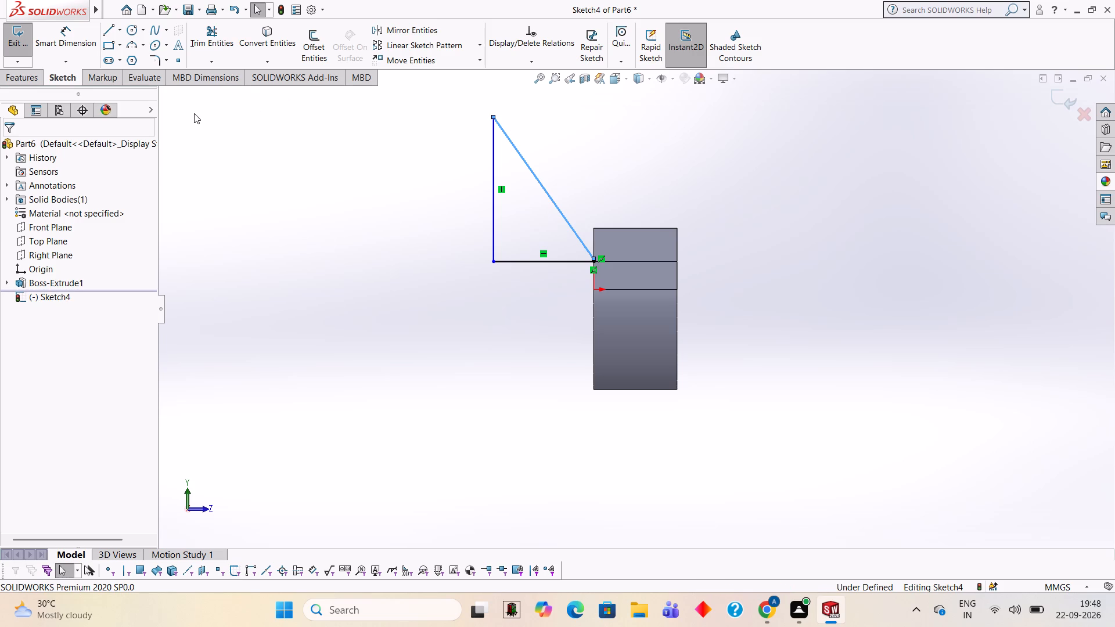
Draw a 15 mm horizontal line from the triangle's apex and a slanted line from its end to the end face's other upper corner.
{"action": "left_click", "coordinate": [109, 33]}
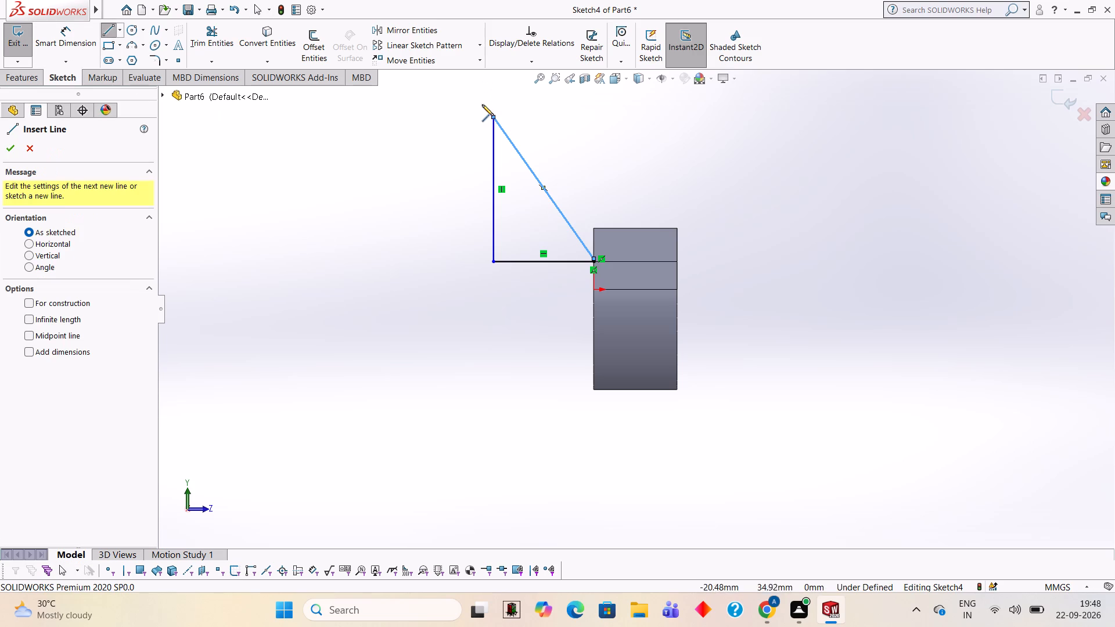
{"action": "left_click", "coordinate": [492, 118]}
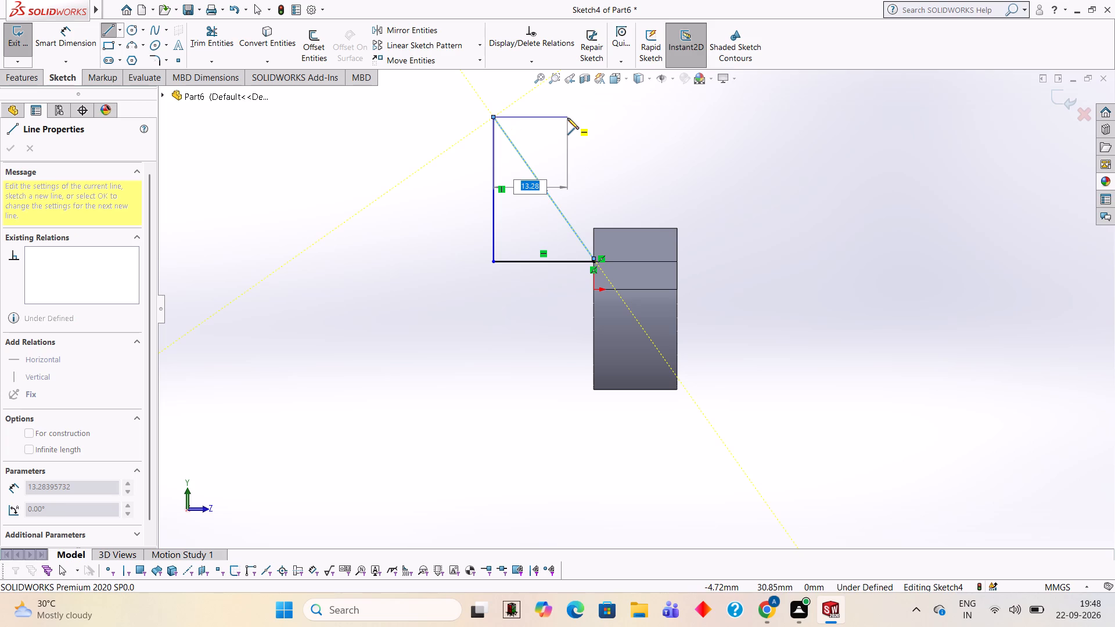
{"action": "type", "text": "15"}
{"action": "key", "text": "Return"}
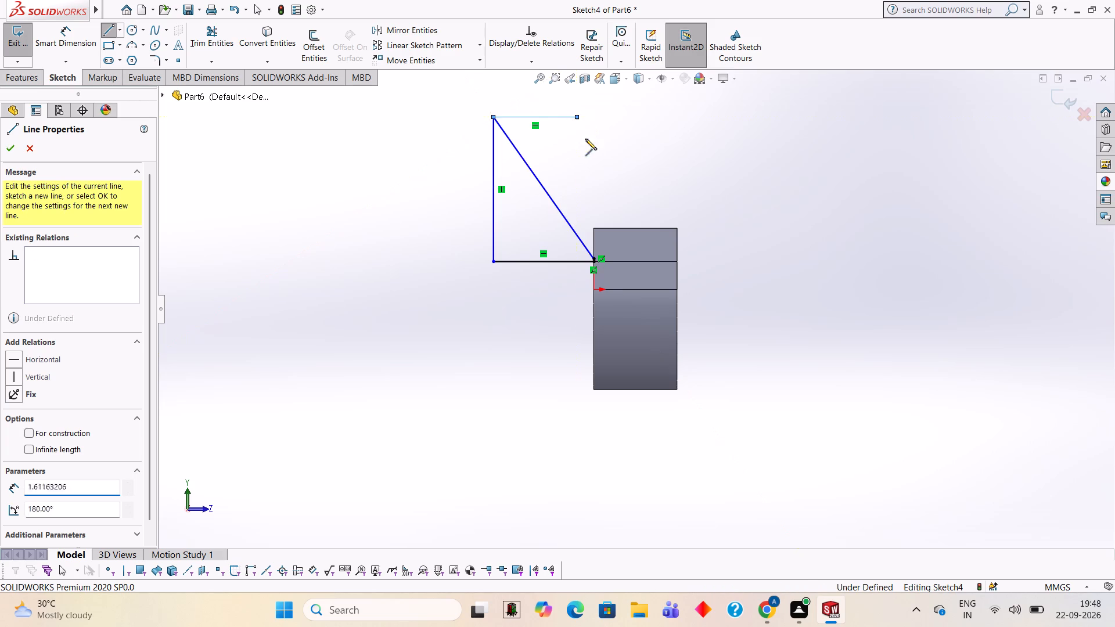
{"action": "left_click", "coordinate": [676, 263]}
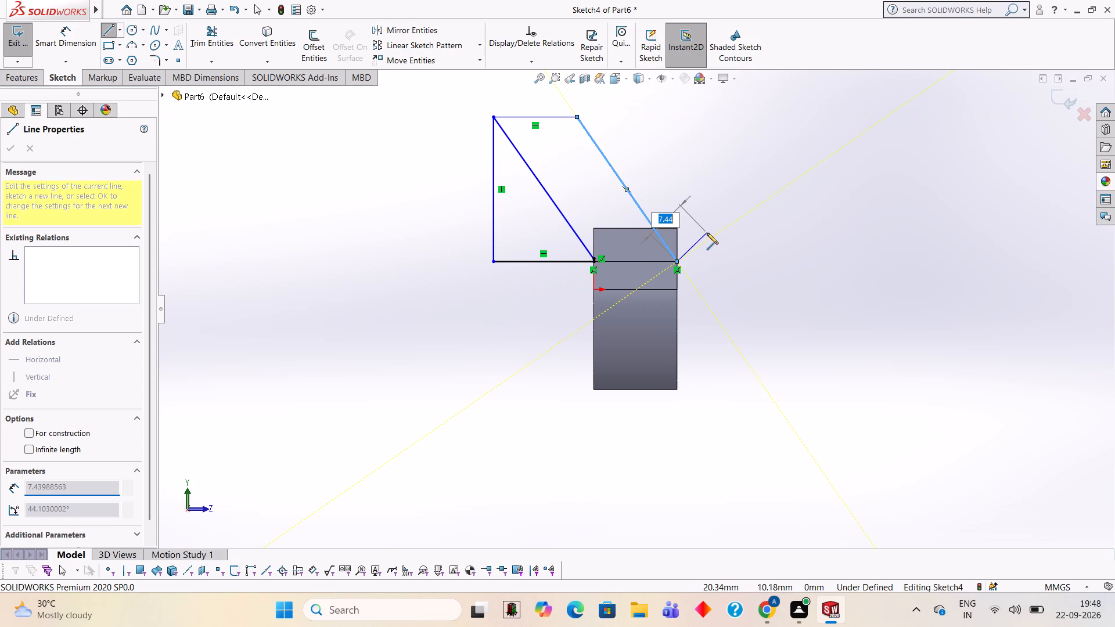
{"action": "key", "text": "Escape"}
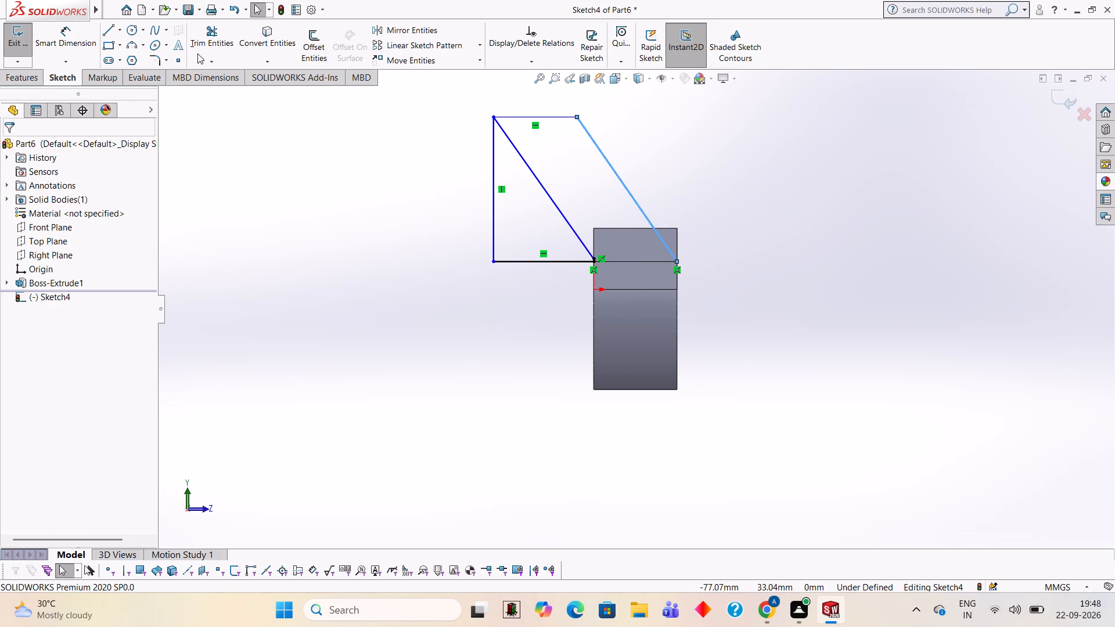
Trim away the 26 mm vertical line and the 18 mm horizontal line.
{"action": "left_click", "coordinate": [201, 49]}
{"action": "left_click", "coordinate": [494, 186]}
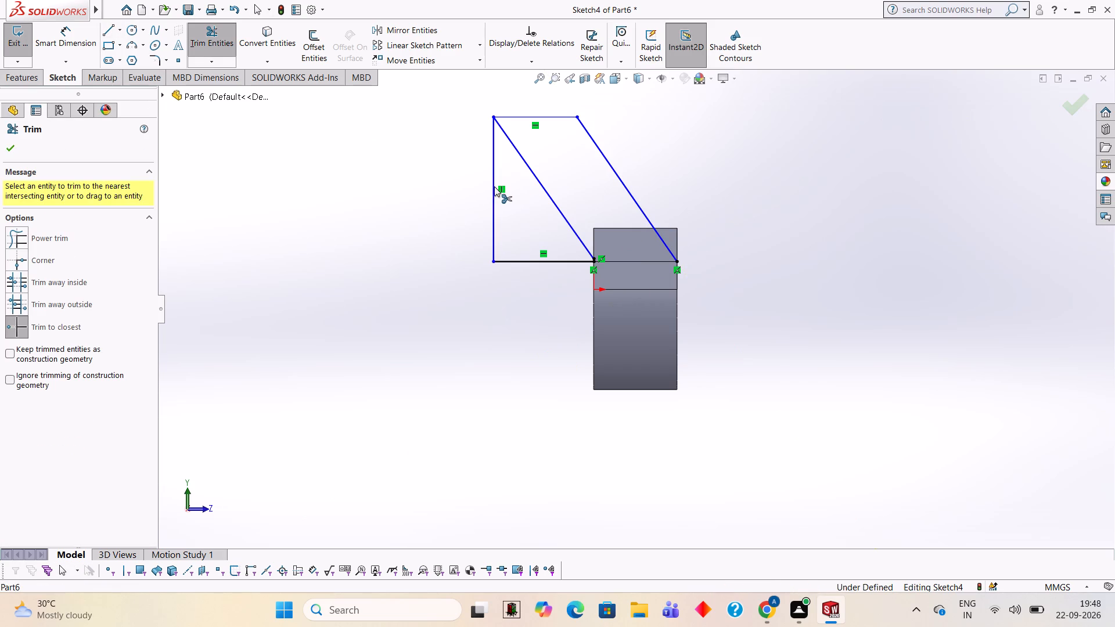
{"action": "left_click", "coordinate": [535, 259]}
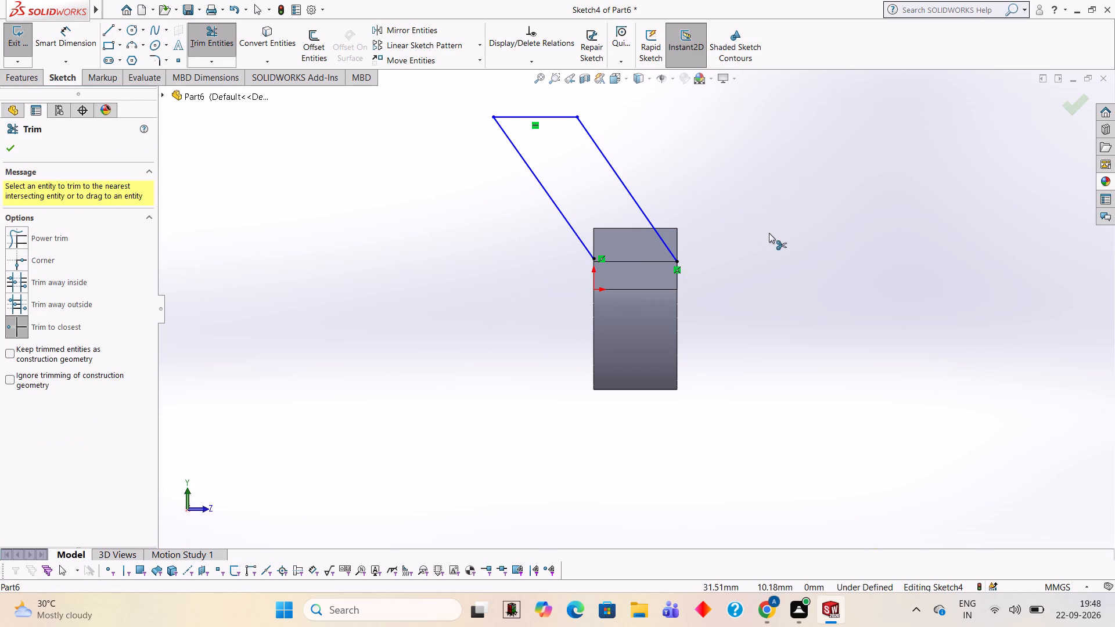
Examine the slanted profile from other angles and up close where its lines meet the end face's upper corners.
{"action": "middle_click_drag", "start_coordinate": [746, 237], "coordinate": [640, 250]}
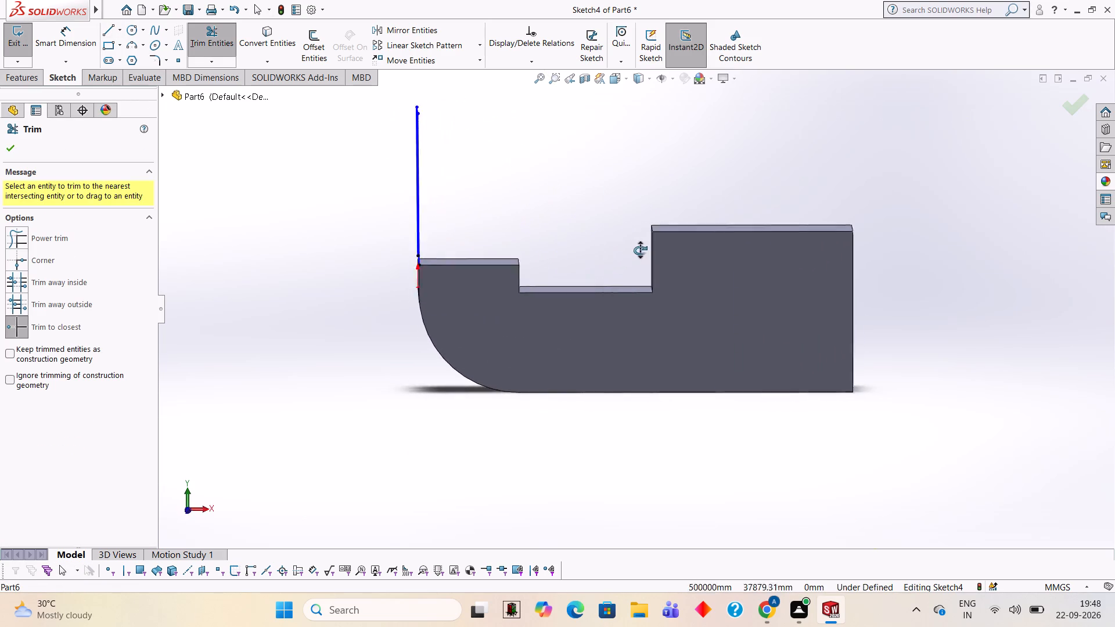
{"action": "middle_click_drag", "start_coordinate": [640, 250], "coordinate": [649, 250]}
{"action": "middle_click_drag", "start_coordinate": [649, 250], "coordinate": [746, 239]}
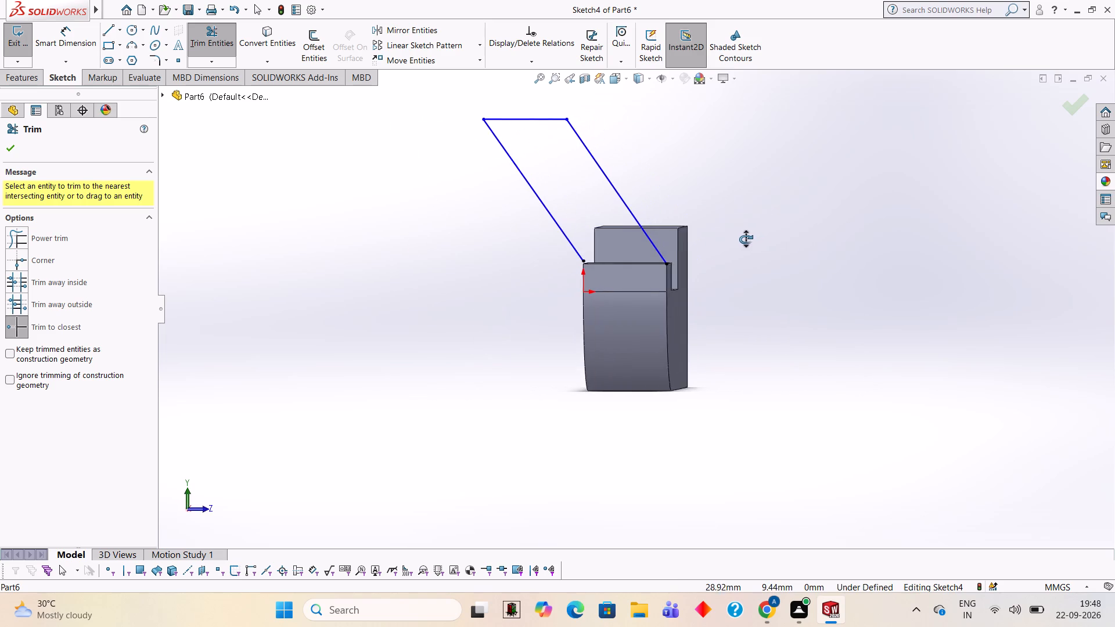
{"action": "middle_click_drag", "start_coordinate": [746, 239], "coordinate": [748, 239]}
{"action": "scroll", "coordinate": [553, 237], "scroll_direction": "down", "scroll_amount": 4}
{"action": "scroll", "coordinate": [722, 318], "scroll_direction": "up", "scroll_amount": 1}
{"action": "scroll", "coordinate": [714, 301], "scroll_direction": "down", "scroll_amount": 4}
{"action": "scroll", "coordinate": [621, 291], "scroll_direction": "up", "scroll_amount": 2}
{"action": "scroll", "coordinate": [519, 266], "scroll_direction": "down", "scroll_amount": 3}
{"action": "scroll", "coordinate": [598, 290], "scroll_direction": "down", "scroll_amount": 2}
{"action": "scroll", "coordinate": [623, 310], "scroll_direction": "up", "scroll_amount": 1}
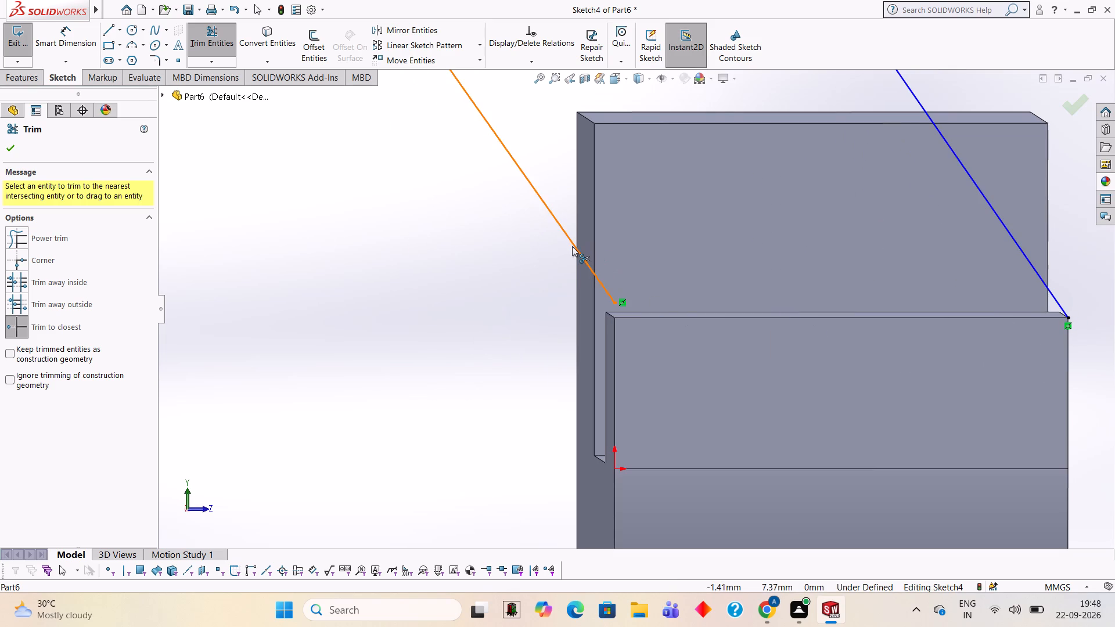
{"action": "scroll", "coordinate": [572, 246], "scroll_direction": "up", "scroll_amount": 7}
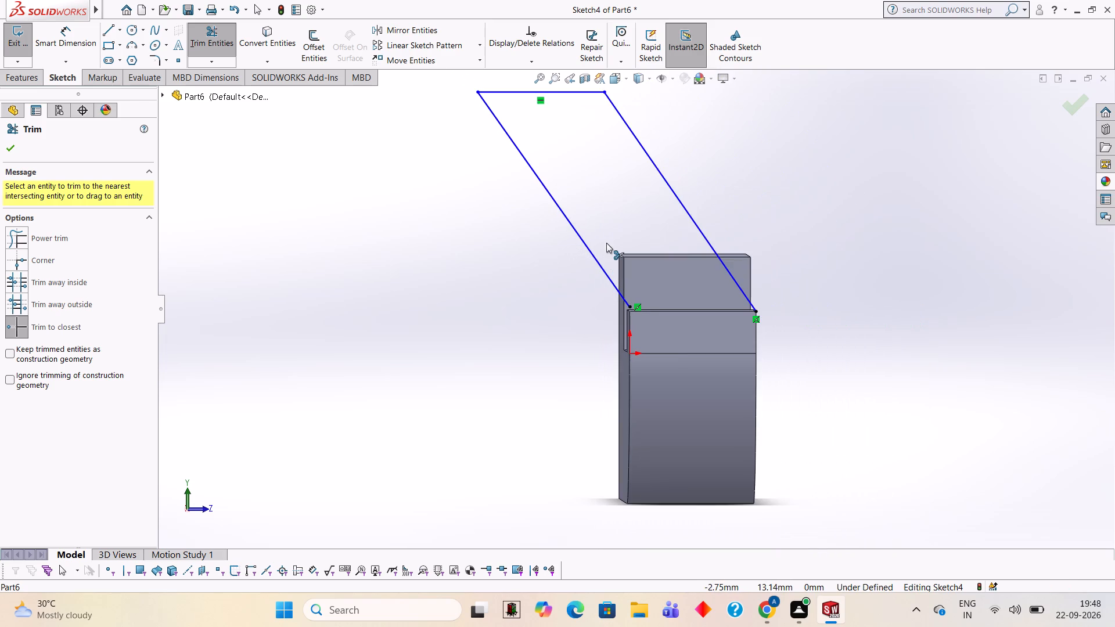
{"action": "scroll", "coordinate": [606, 243], "scroll_direction": "up", "scroll_amount": 1}
{"action": "key", "text": "Escape"}
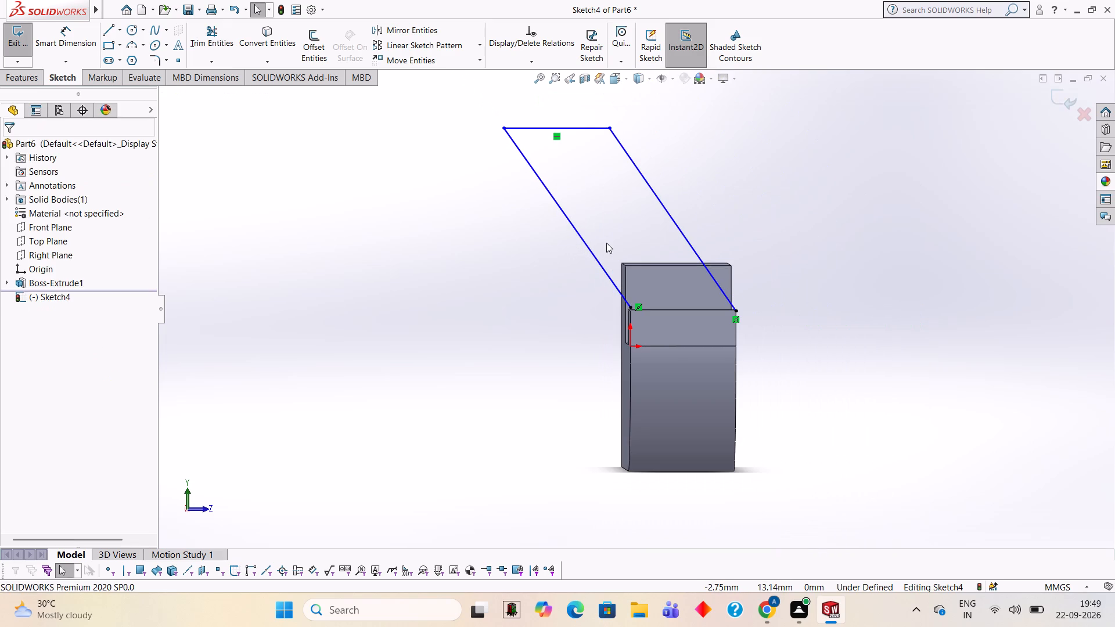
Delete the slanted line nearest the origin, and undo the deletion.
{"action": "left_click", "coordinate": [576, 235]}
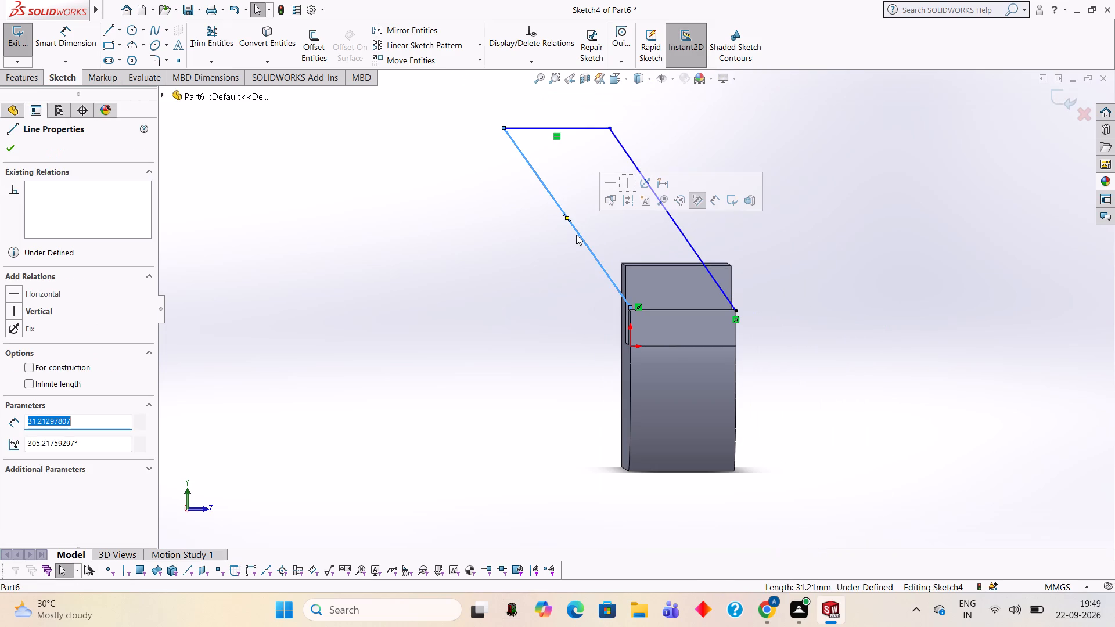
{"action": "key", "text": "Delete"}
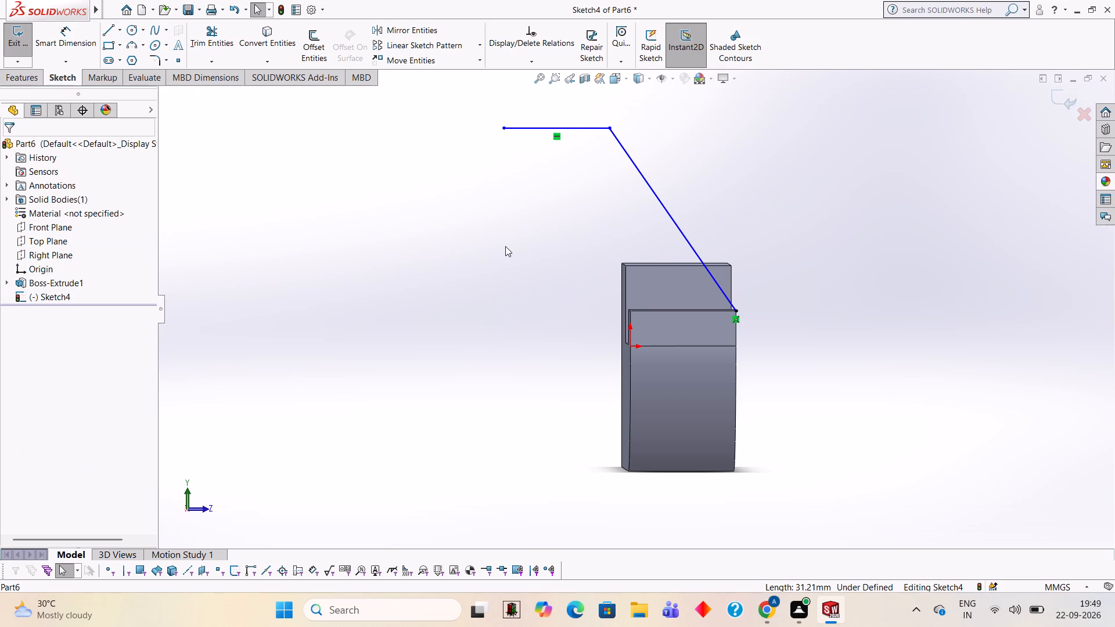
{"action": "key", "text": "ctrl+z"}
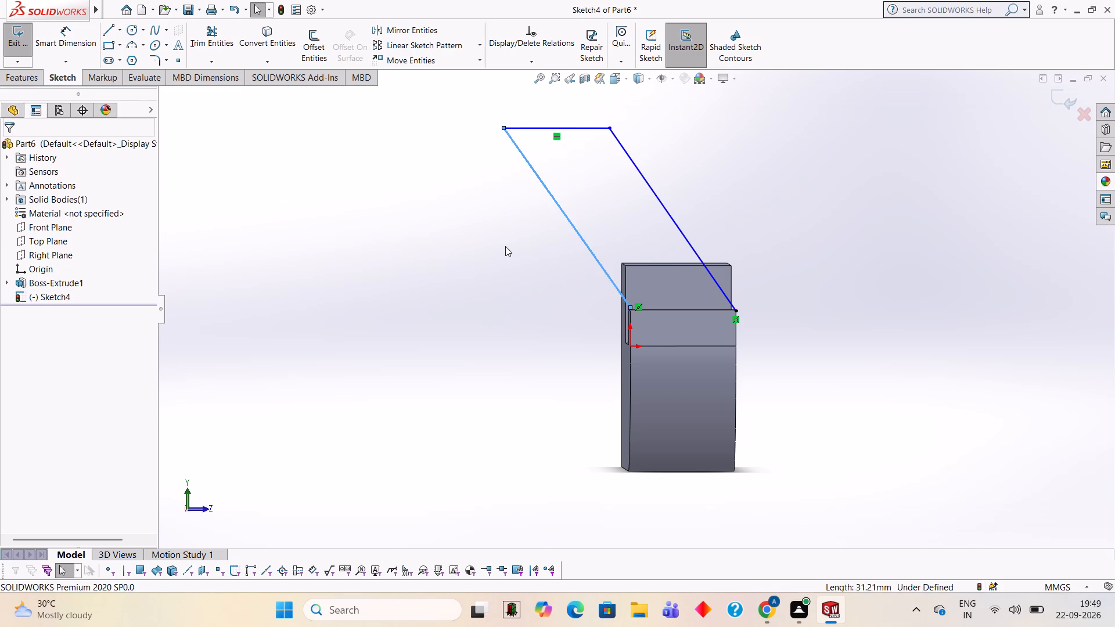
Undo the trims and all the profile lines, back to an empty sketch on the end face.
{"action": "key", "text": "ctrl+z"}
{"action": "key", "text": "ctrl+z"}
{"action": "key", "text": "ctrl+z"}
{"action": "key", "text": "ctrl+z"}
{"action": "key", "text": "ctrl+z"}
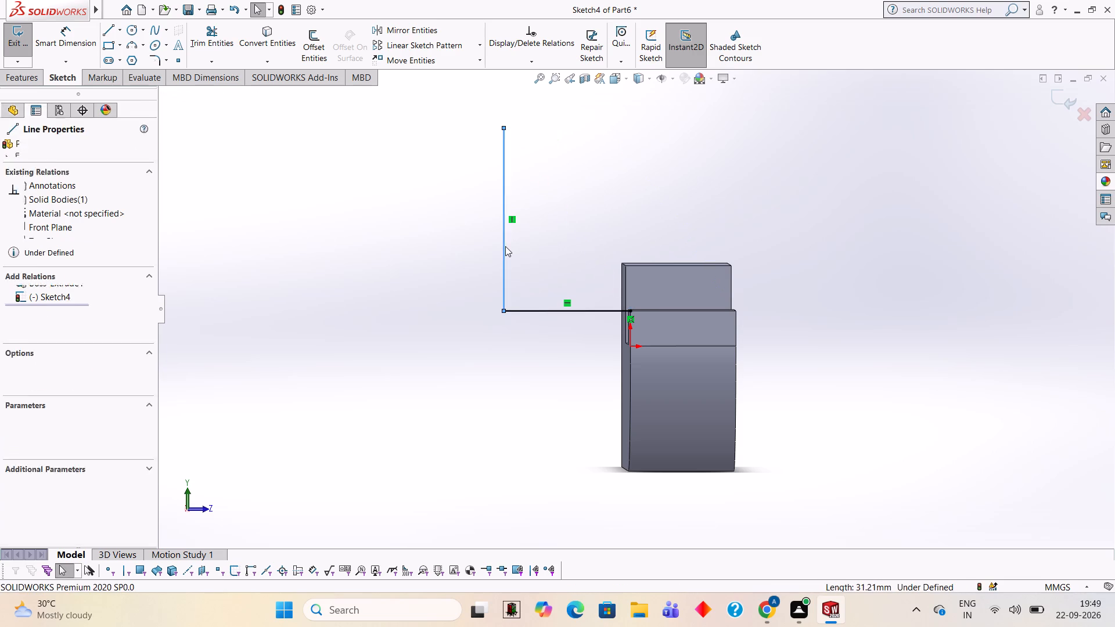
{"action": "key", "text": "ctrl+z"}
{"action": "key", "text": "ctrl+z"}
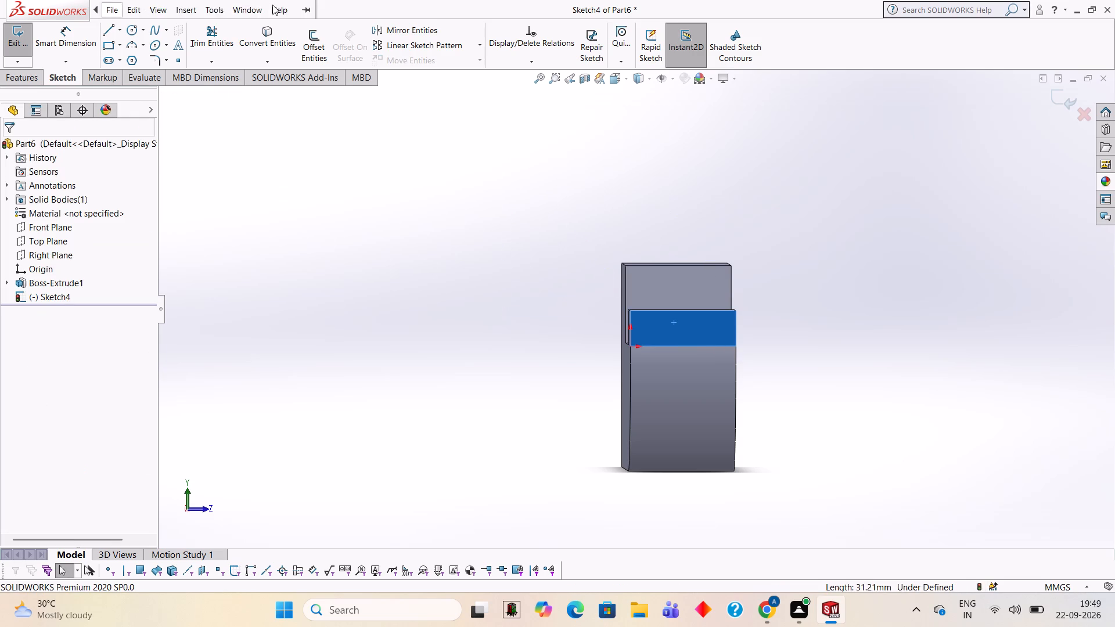
Draw an 18 mm horizontal line outward from the end face's upper corner at the origin side, followed by a 26 mm vertical line upward.
{"action": "left_click", "coordinate": [109, 34]}
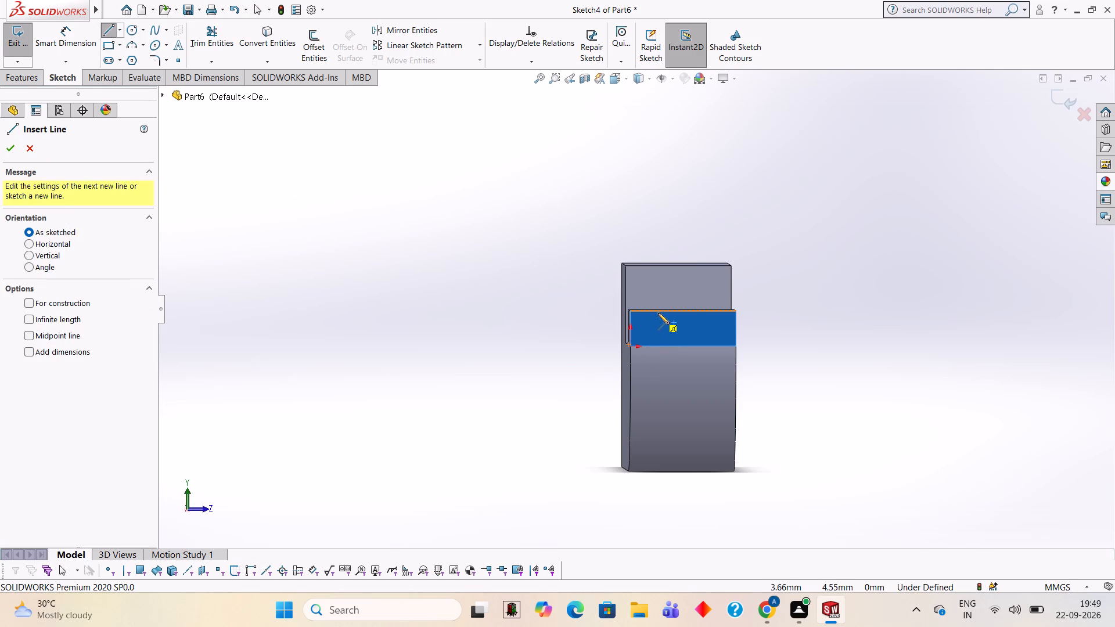
{"action": "middle_click_drag", "start_coordinate": [662, 315], "coordinate": [663, 359]}
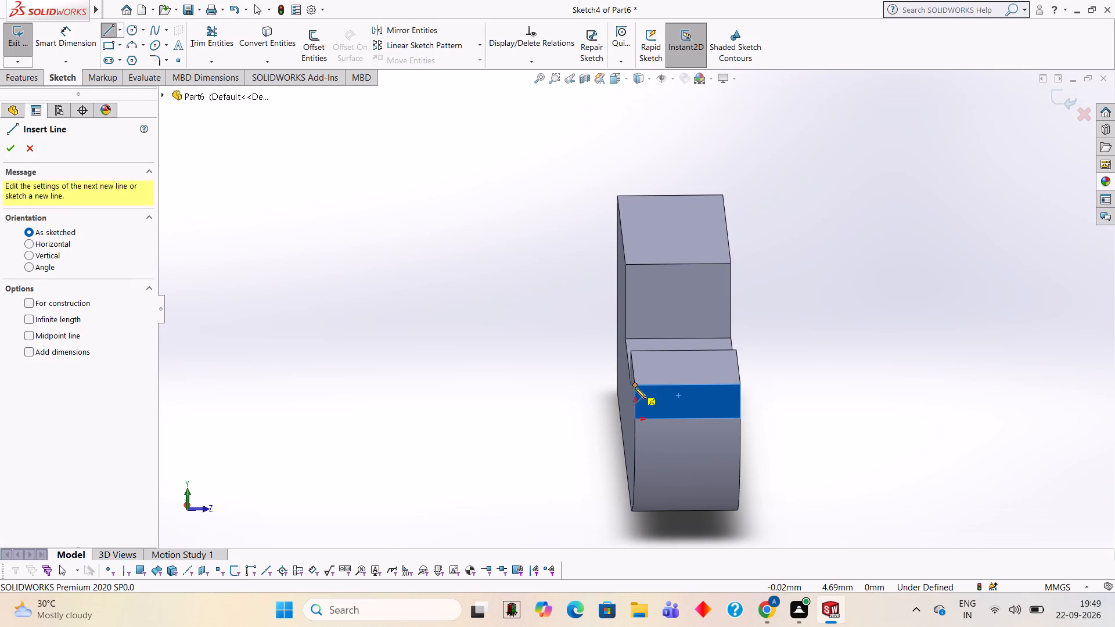
{"action": "left_click", "coordinate": [634, 385]}
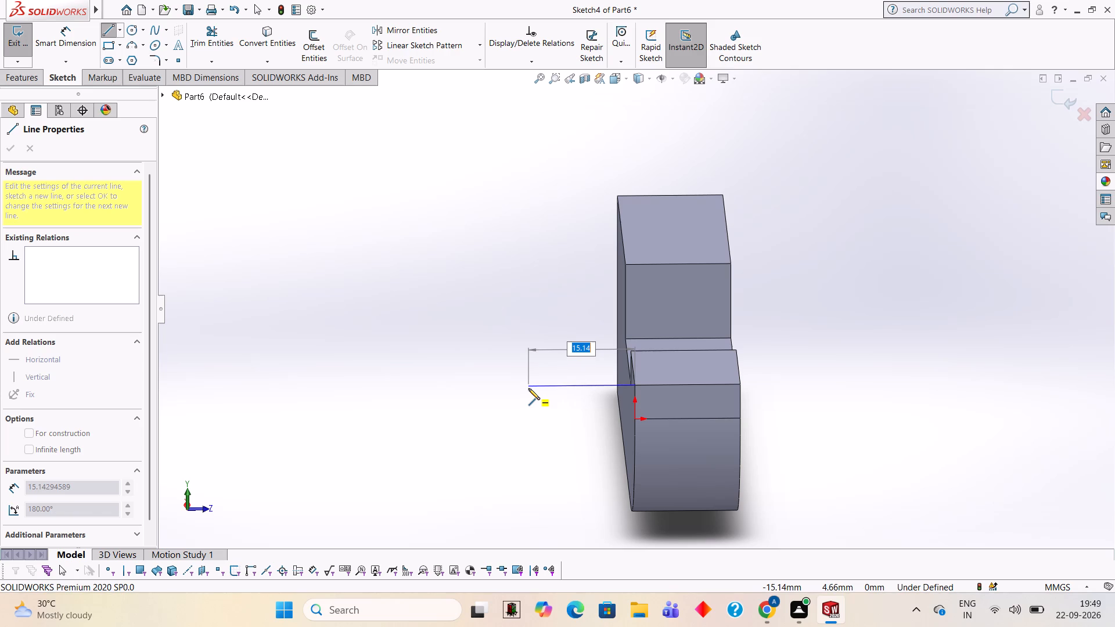
{"action": "key", "text": "1"}
{"action": "key", "text": "8"}
{"action": "key", "text": "Return"}
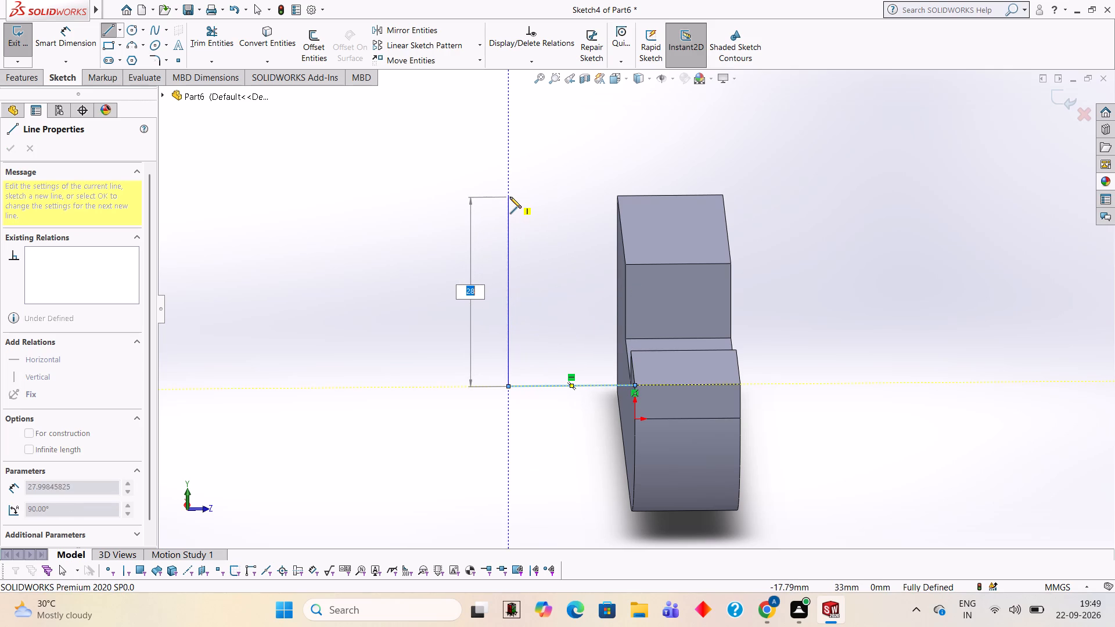
{"action": "type", "text": "26"}
{"action": "key", "text": "Return"}
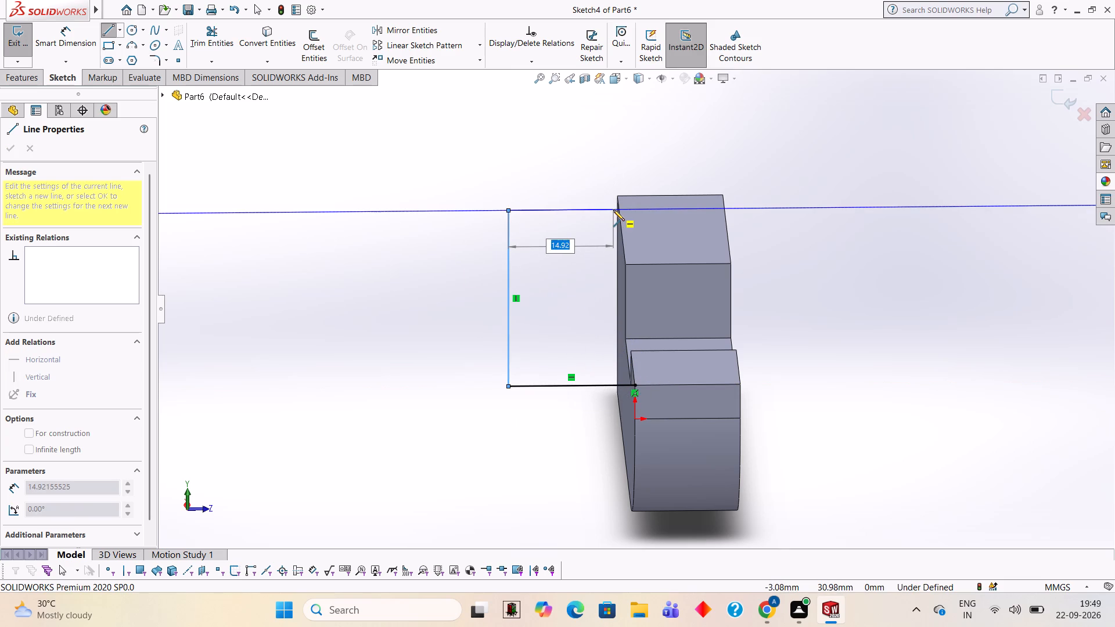
Complete the slanted profile with a 15 mm horizontal top line, a base line along the end face's upper edge, and two slanted side lines.
{"action": "type", "text": "15"}
{"action": "key", "text": "Return"}
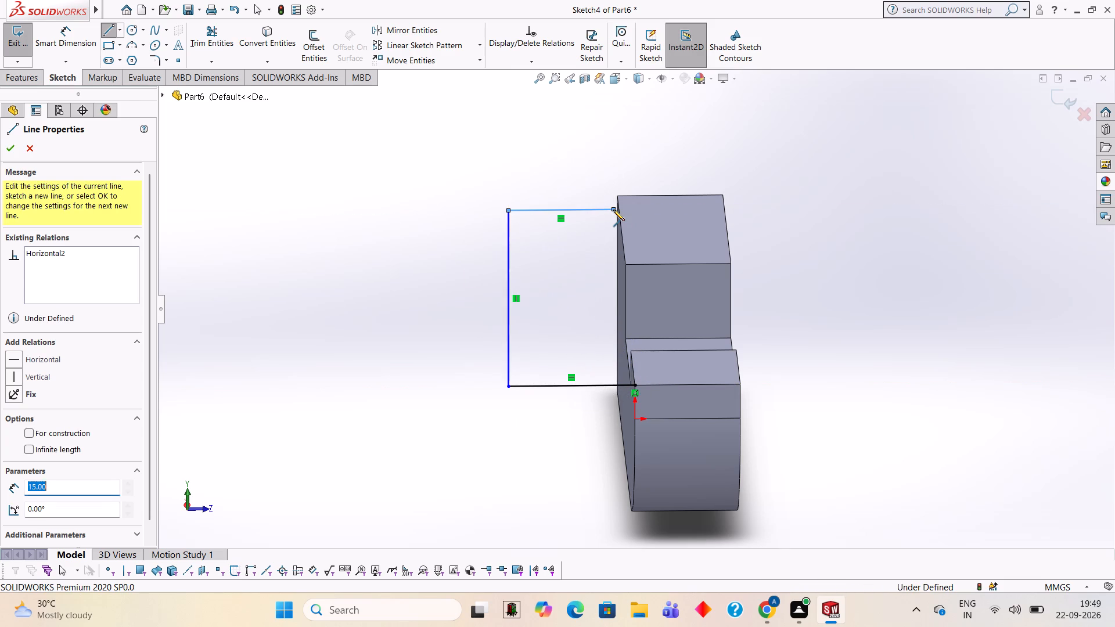
{"action": "middle_click", "coordinate": [736, 385]}
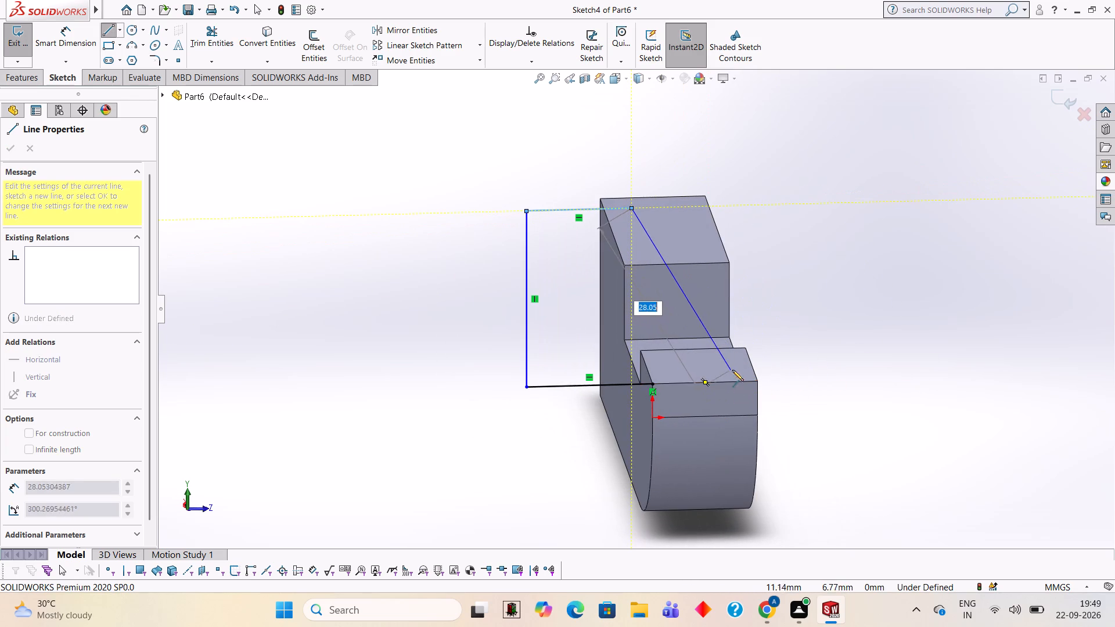
{"action": "left_click", "coordinate": [757, 381]}
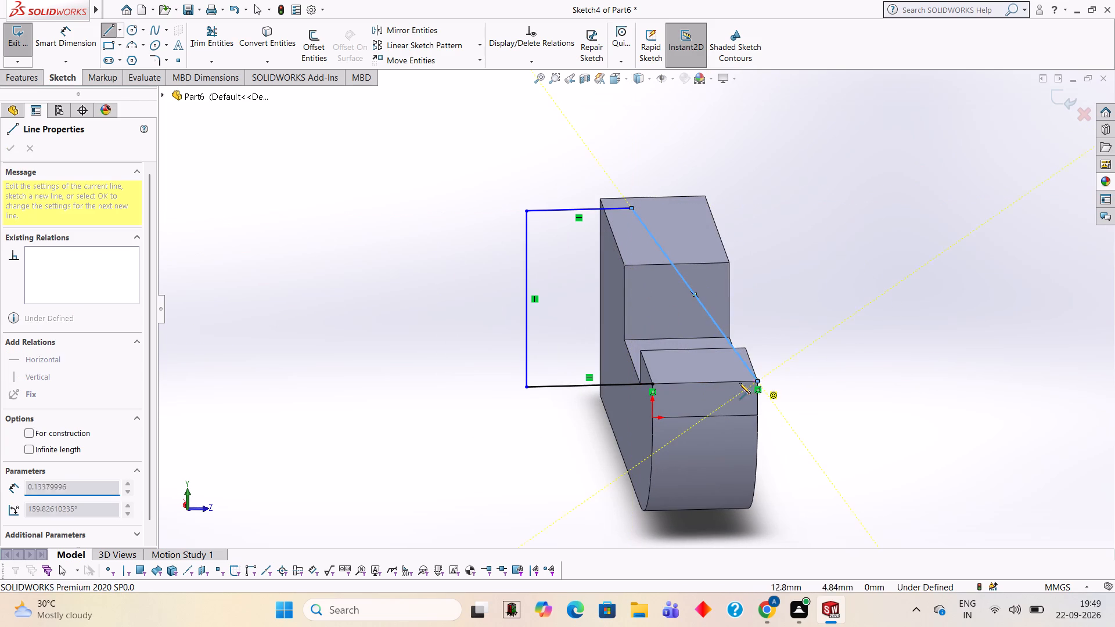
{"action": "left_click", "coordinate": [653, 383]}
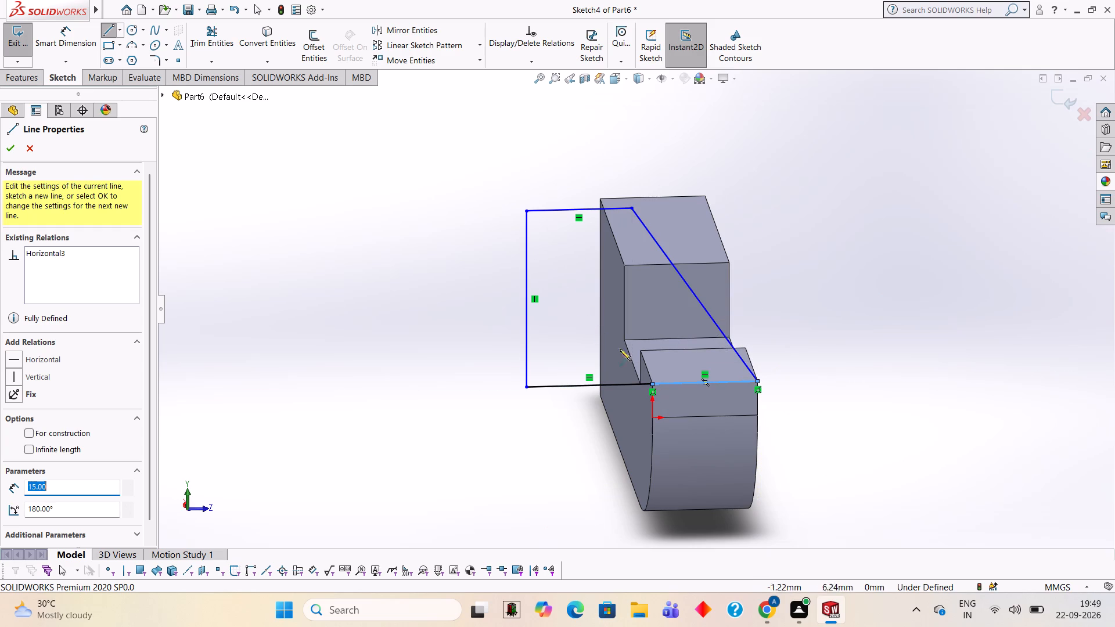
{"action": "left_click", "coordinate": [525, 208]}
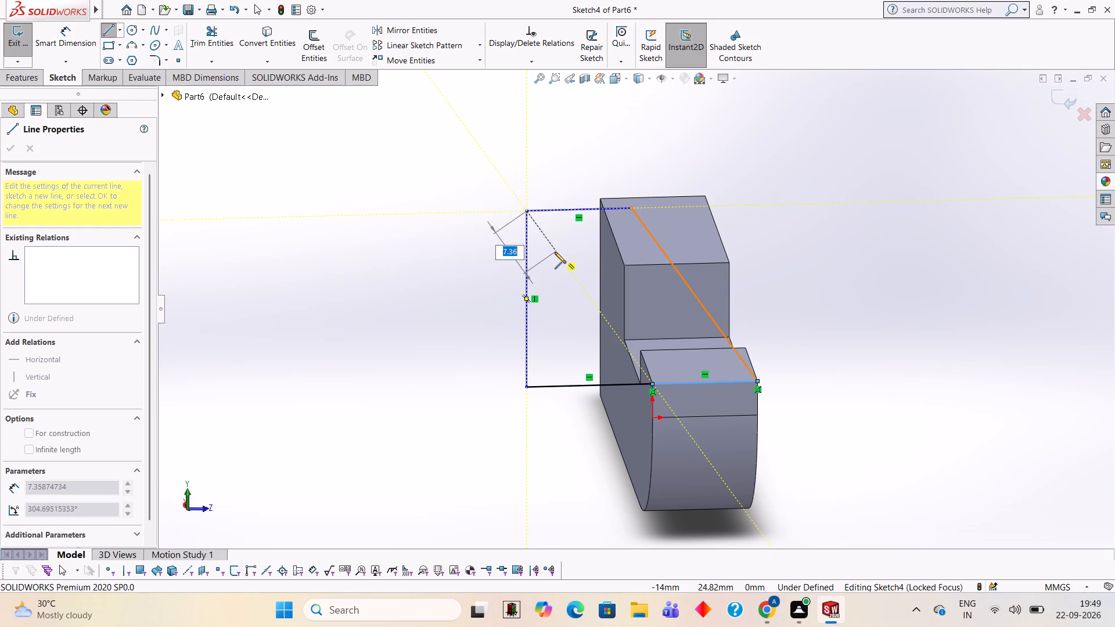
{"action": "left_click", "coordinate": [651, 383]}
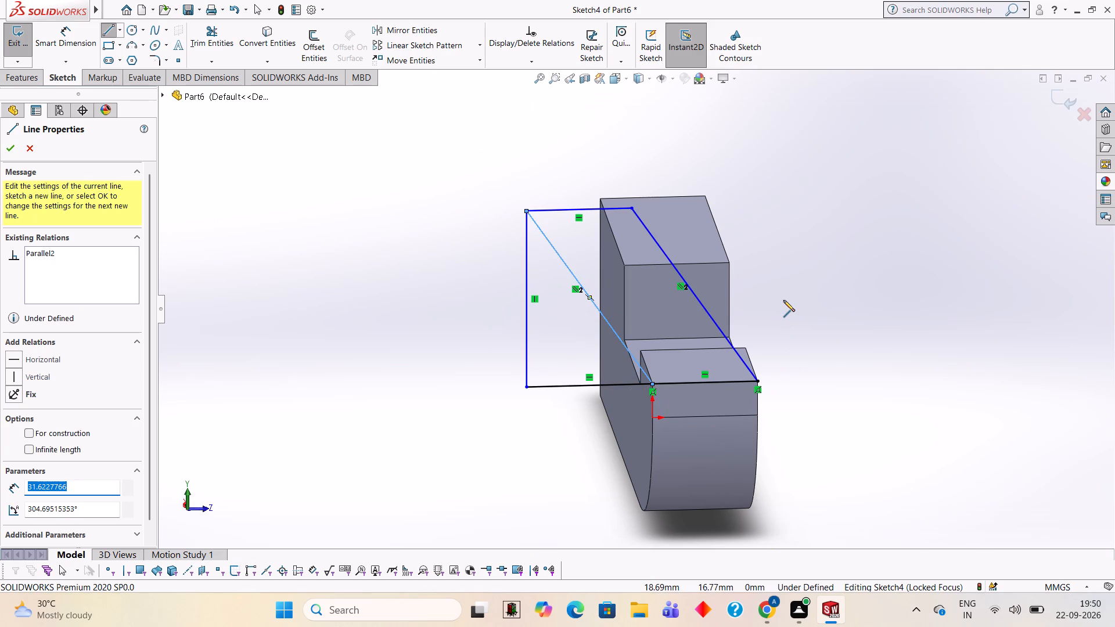
{"action": "key", "text": "Escape"}
Trim away the vertical and horizontal helper lines outside the slanted profile, leaving a closed parallelogram.
{"action": "left_click", "coordinate": [218, 30]}
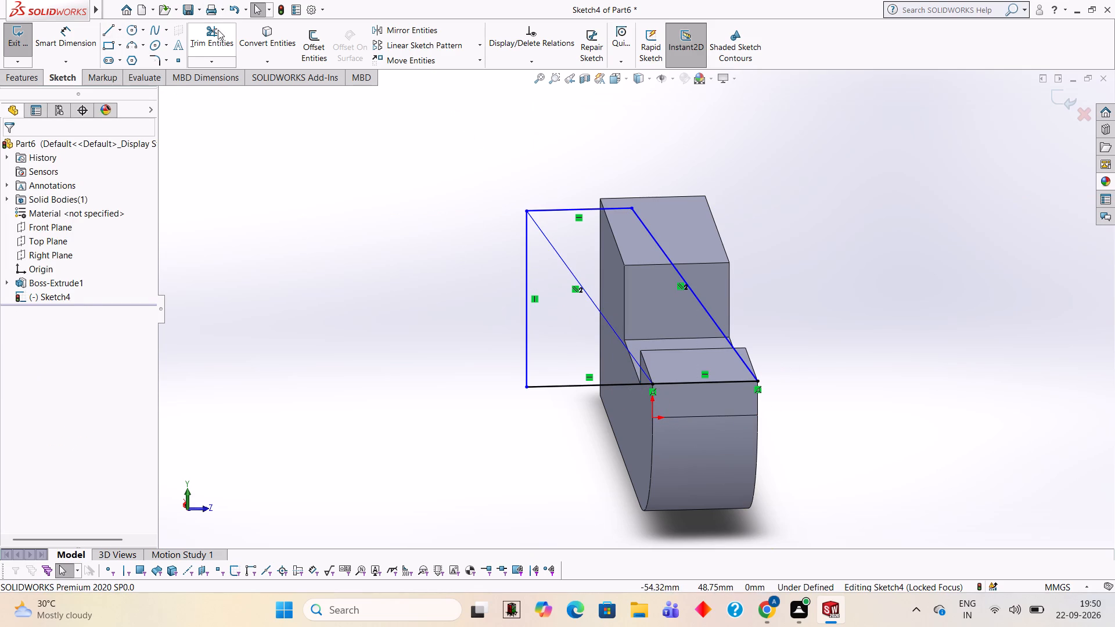
{"action": "left_click", "coordinate": [524, 316]}
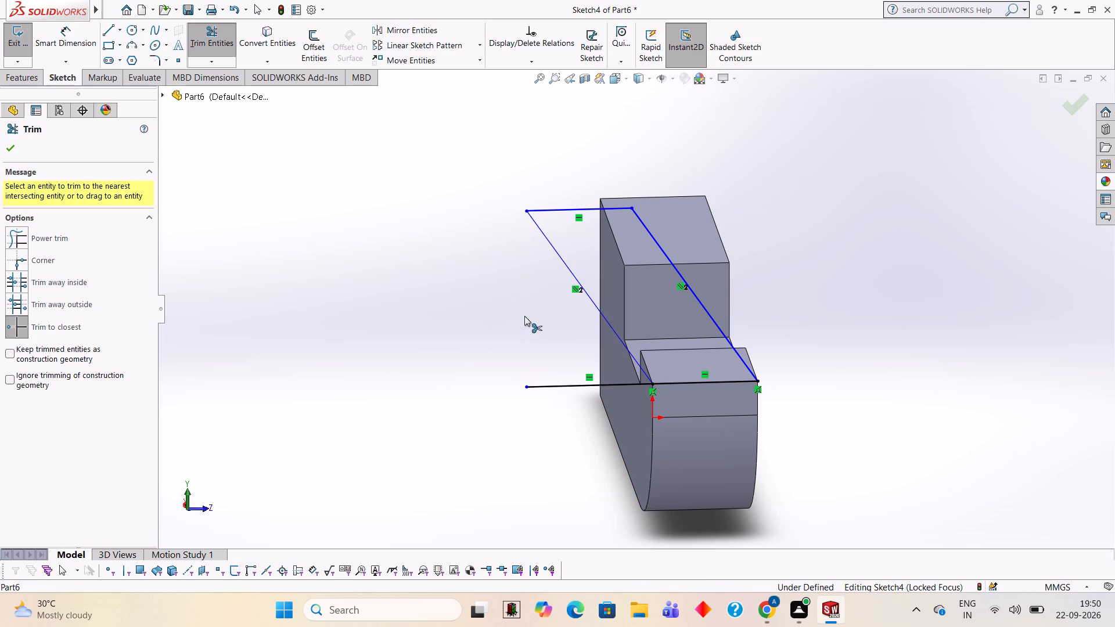
{"action": "left_click", "coordinate": [571, 386]}
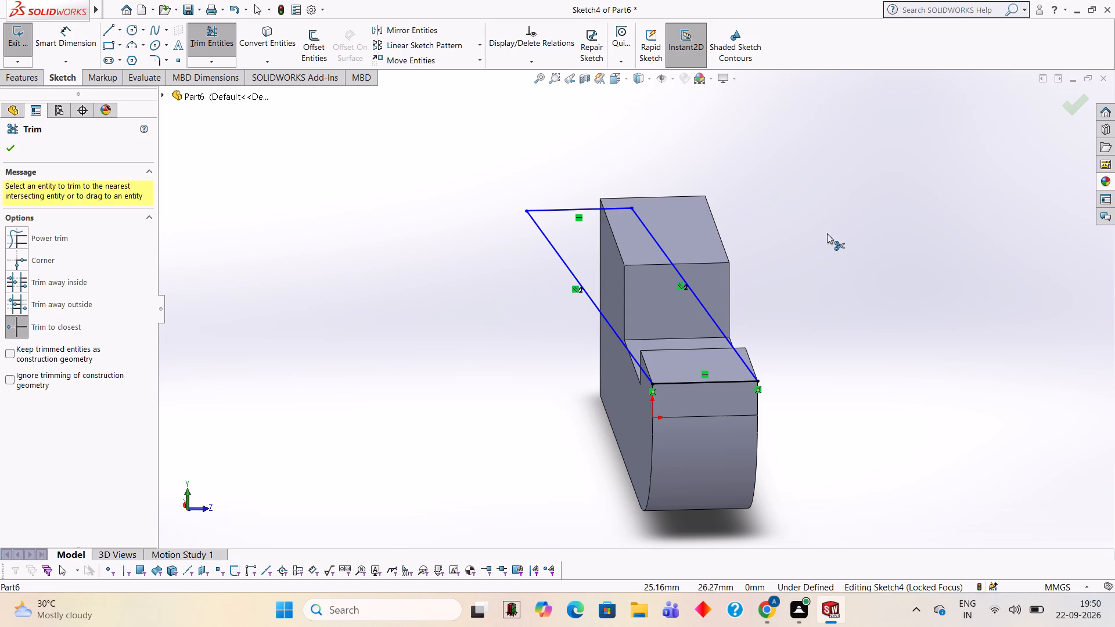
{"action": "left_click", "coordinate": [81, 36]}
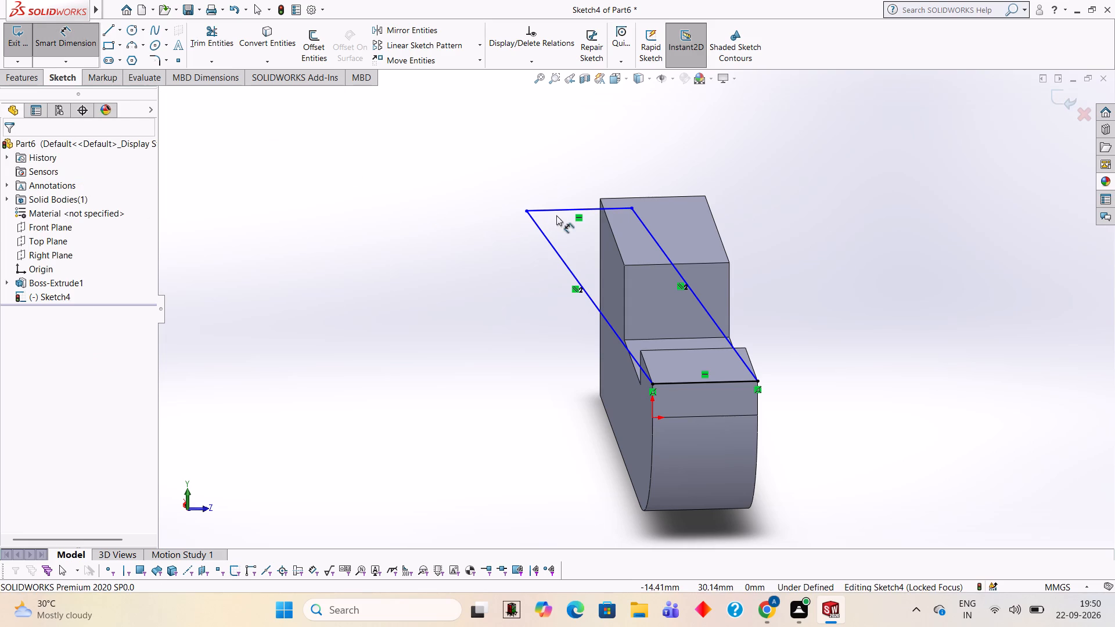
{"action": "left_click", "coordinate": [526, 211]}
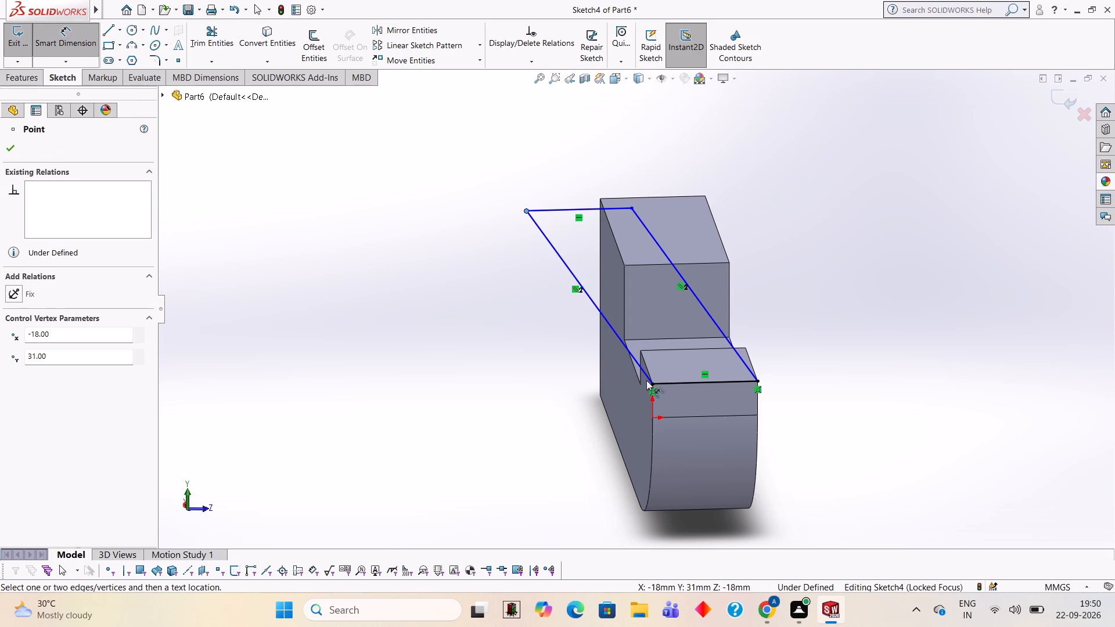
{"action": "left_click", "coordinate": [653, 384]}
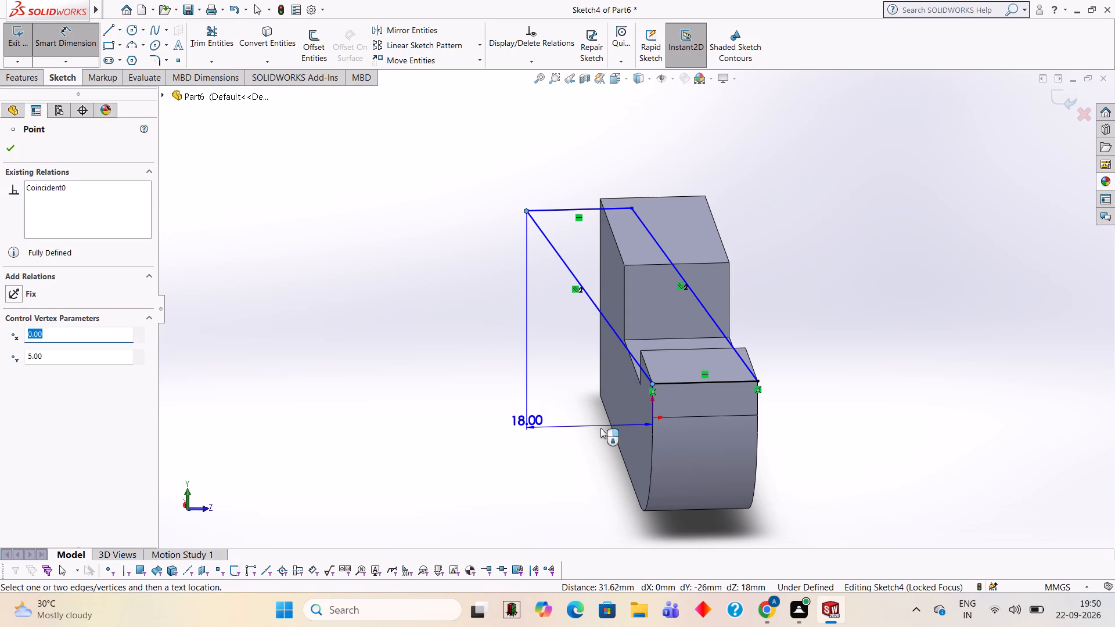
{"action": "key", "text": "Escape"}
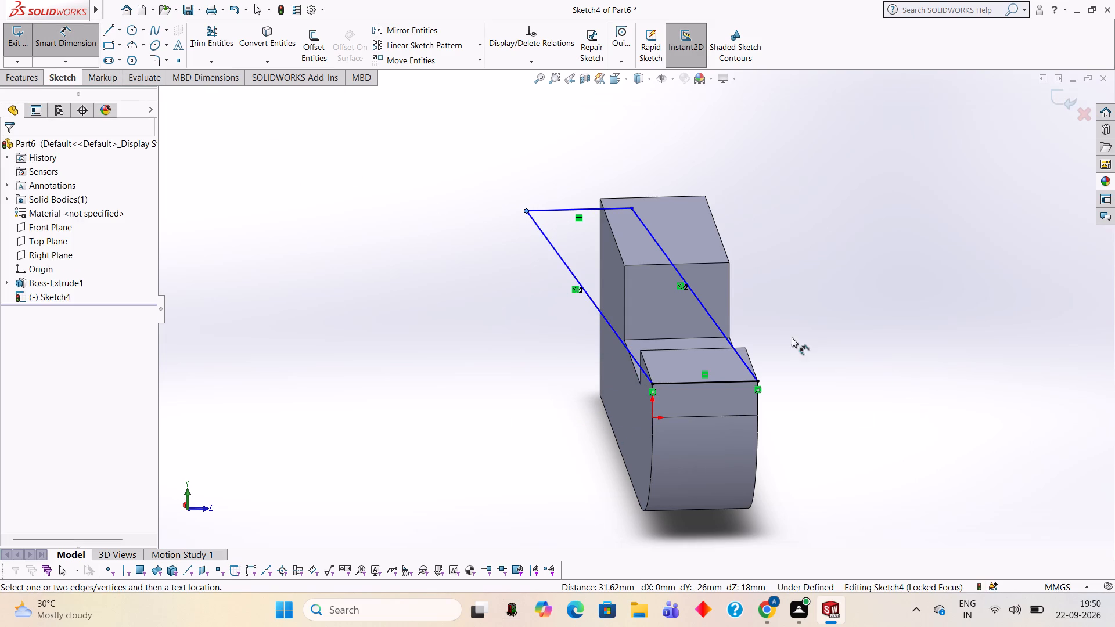
Extrude the slanted profile 18 mm blind in the reversed direction, over the block's raised end, merged with the body.
{"action": "left_click", "coordinate": [32, 78]}
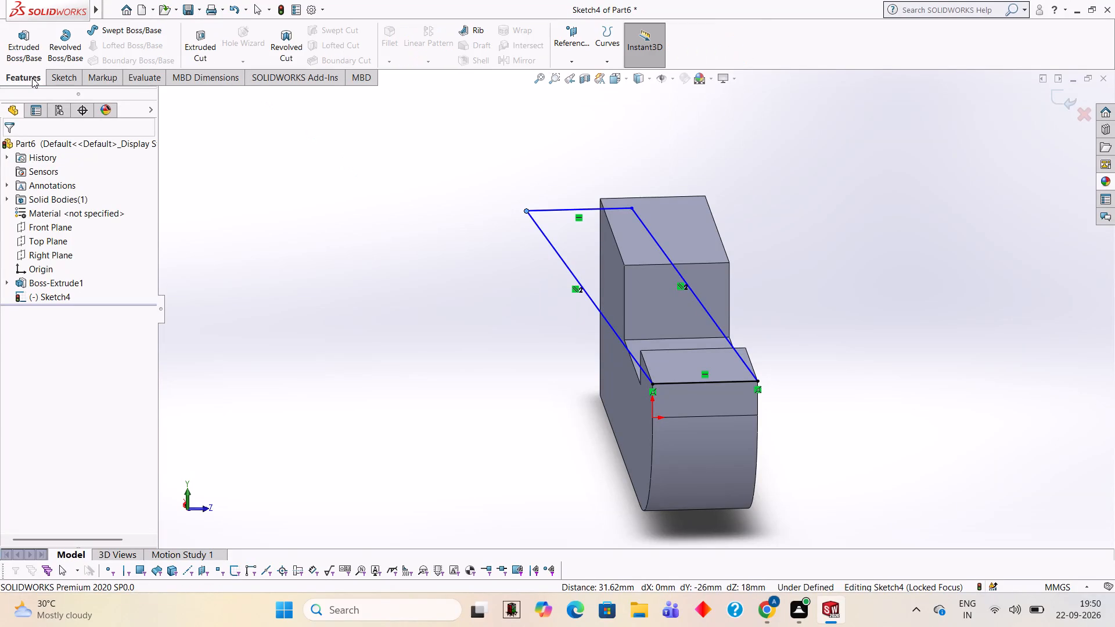
{"action": "left_click", "coordinate": [28, 53]}
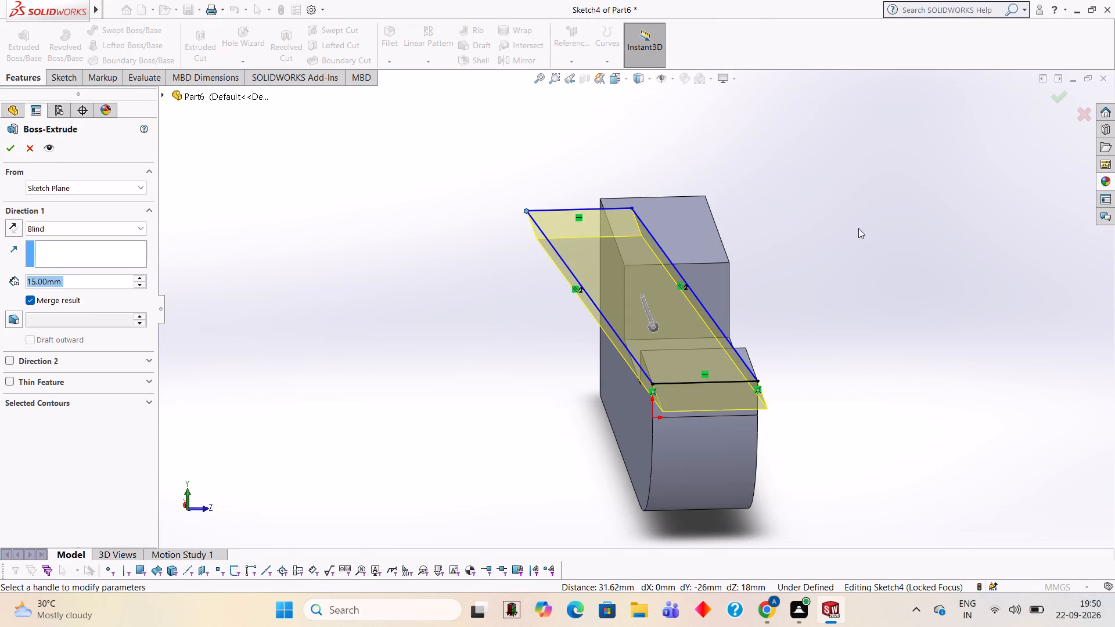
{"action": "middle_click_drag", "start_coordinate": [958, 226], "coordinate": [884, 230]}
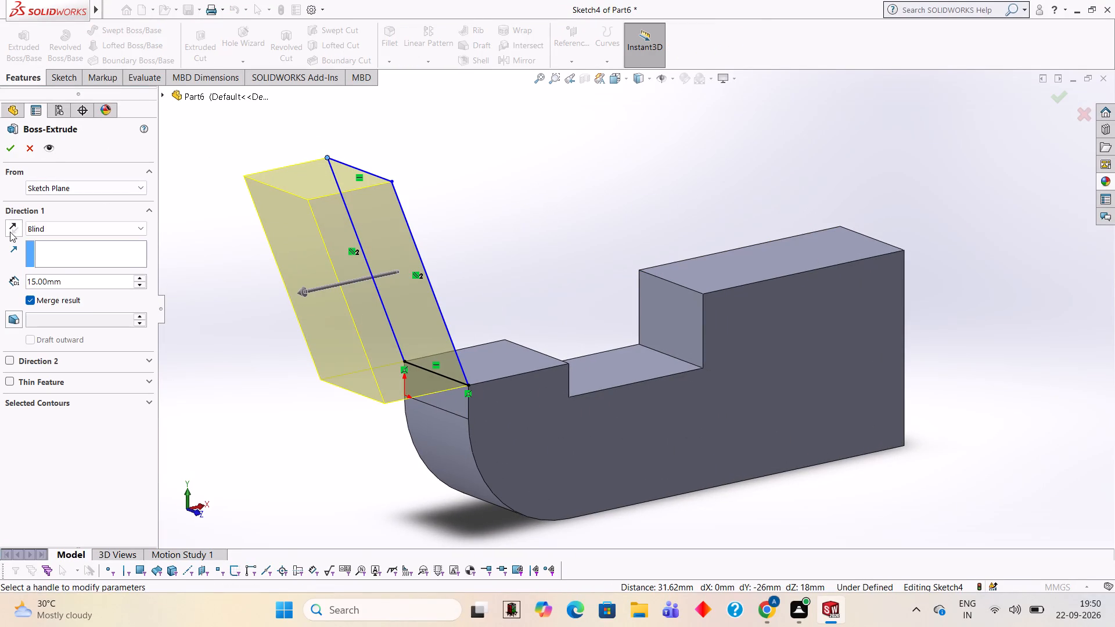
{"action": "left_click", "coordinate": [10, 233]}
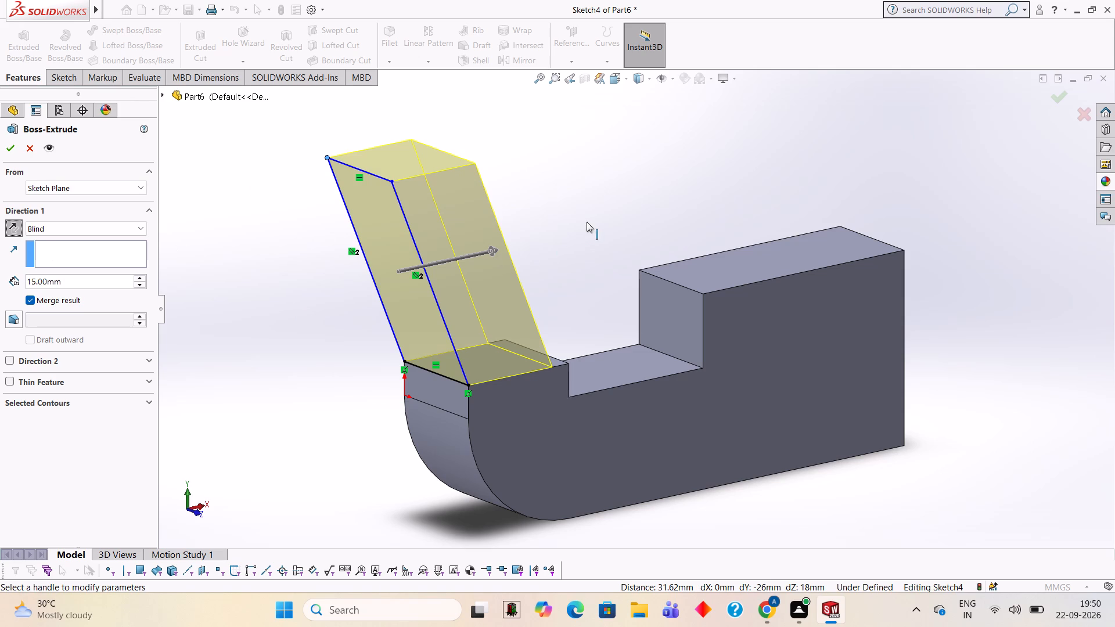
{"action": "middle_click_drag", "start_coordinate": [583, 222], "coordinate": [539, 225]}
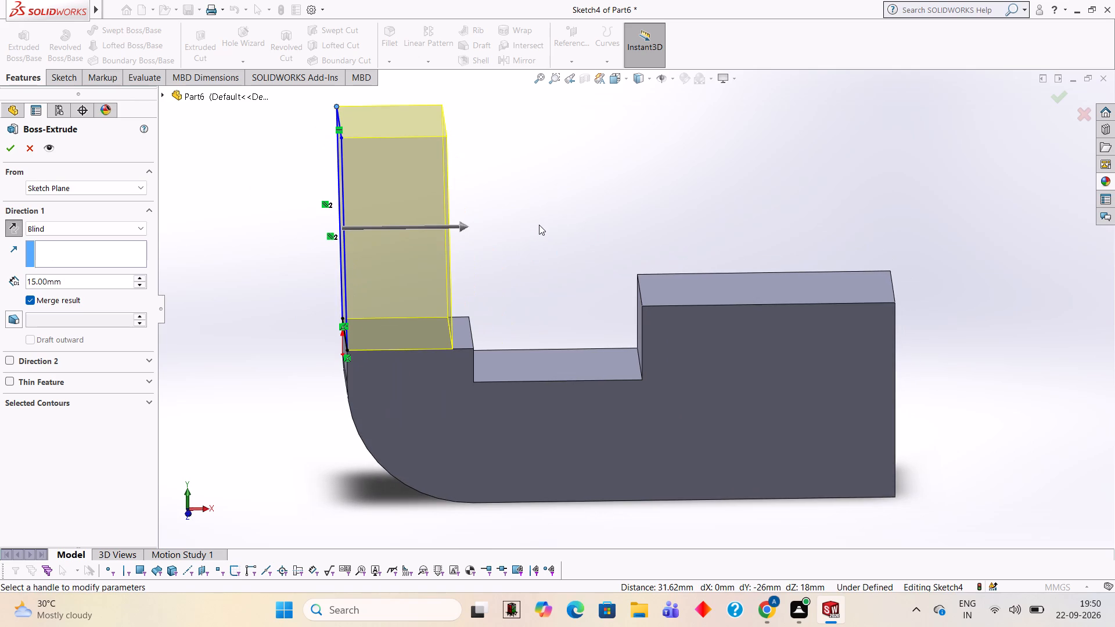
{"action": "left_click", "coordinate": [70, 283]}
{"action": "key", "text": "BackSpace"}
{"action": "key", "text": "BackSpace"}
{"action": "key", "text": "BackSpace"}
{"action": "key", "text": "BackSpace"}
{"action": "key", "text": "BackSpace"}
{"action": "key", "text": "BackSpace"}
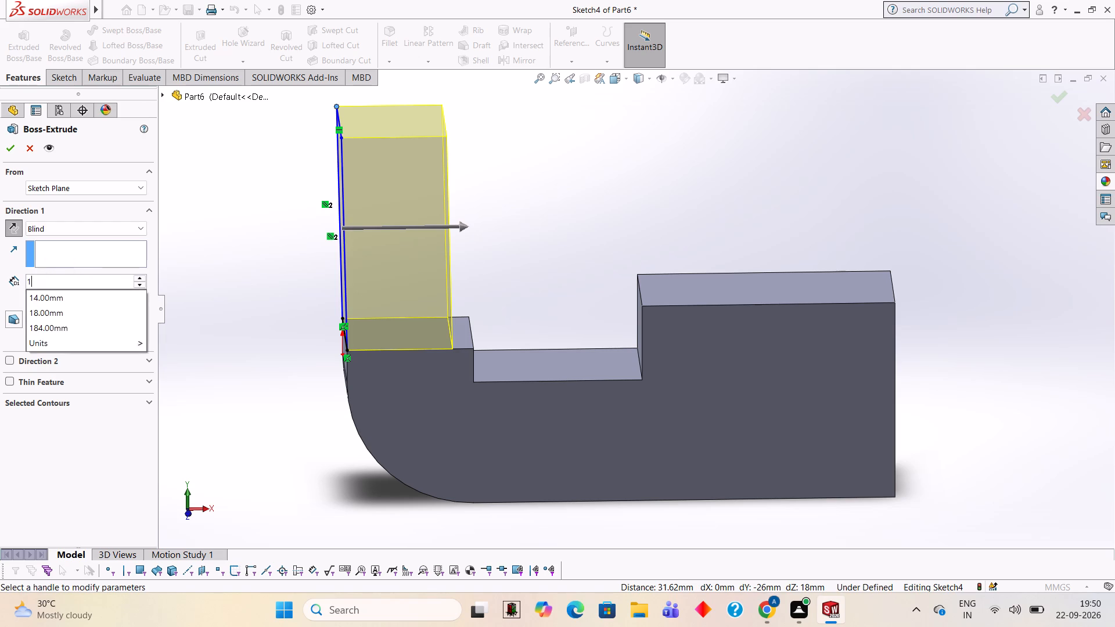
{"action": "key", "text": "BackSpace"}
{"action": "type", "text": "18"}
{"action": "key", "text": "Return"}
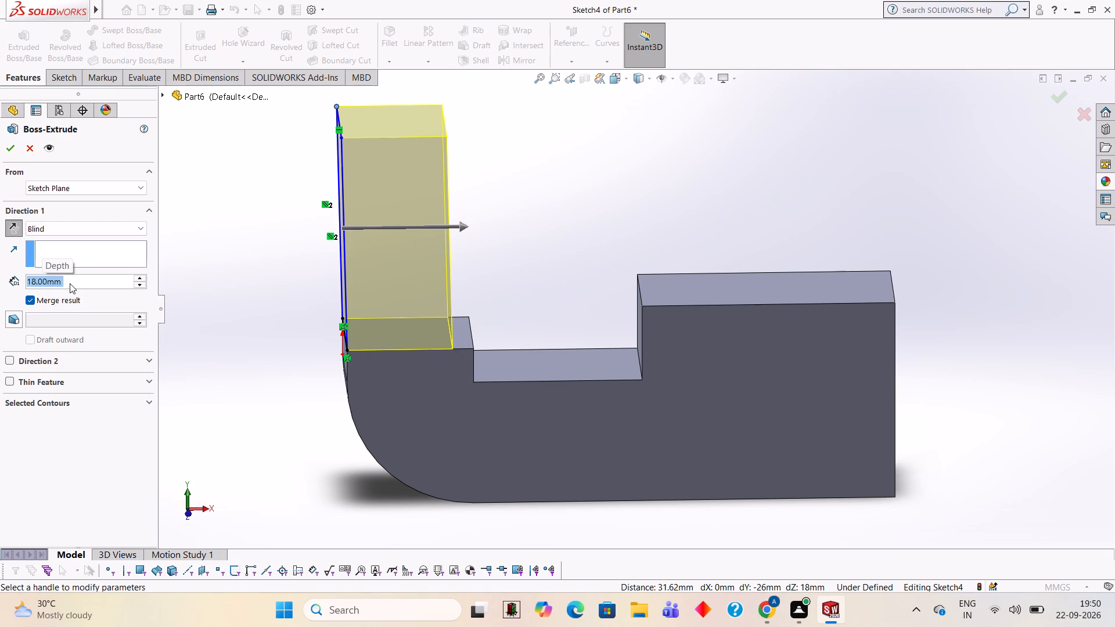
{"action": "left_click", "coordinate": [15, 147]}
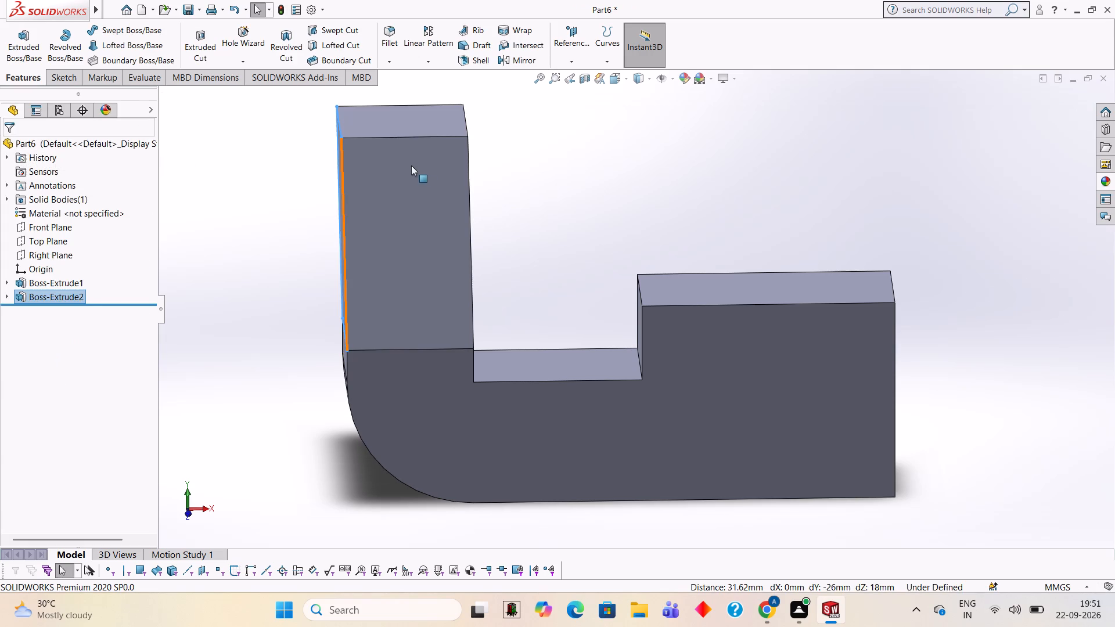
Open a new sketch on the slanted arm's flat end face above the rounded end, viewed square on.
{"action": "left_click", "coordinate": [550, 183]}
{"action": "middle_click_drag", "start_coordinate": [550, 183], "coordinate": [652, 173]}
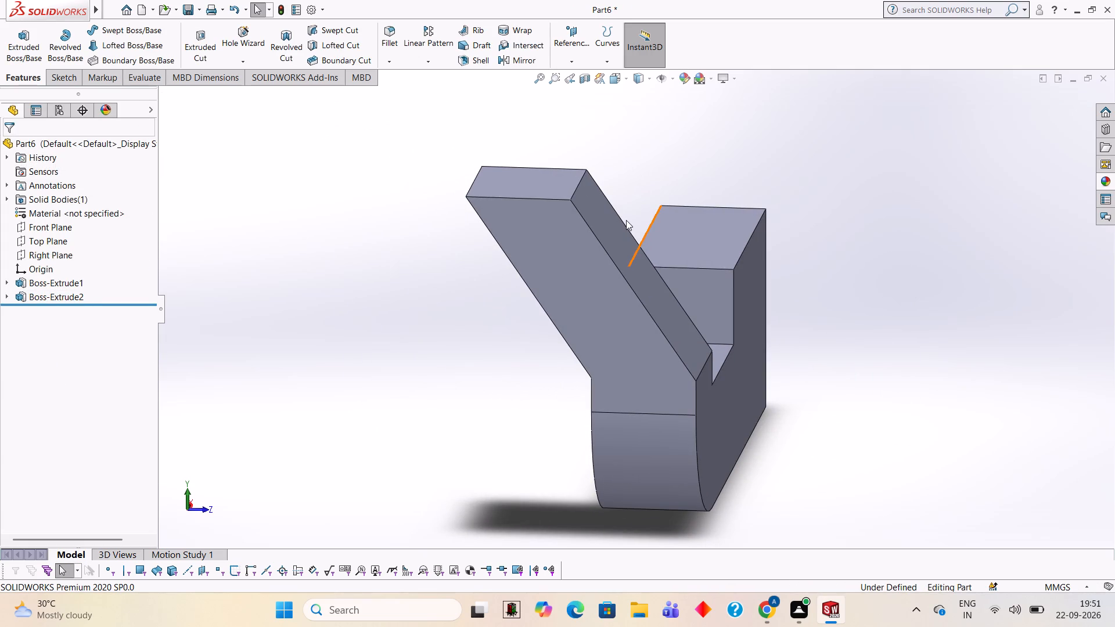
{"action": "scroll", "coordinate": [836, 309], "scroll_direction": "up", "scroll_amount": 1}
{"action": "middle_click_drag", "start_coordinate": [865, 309], "coordinate": [880, 308]}
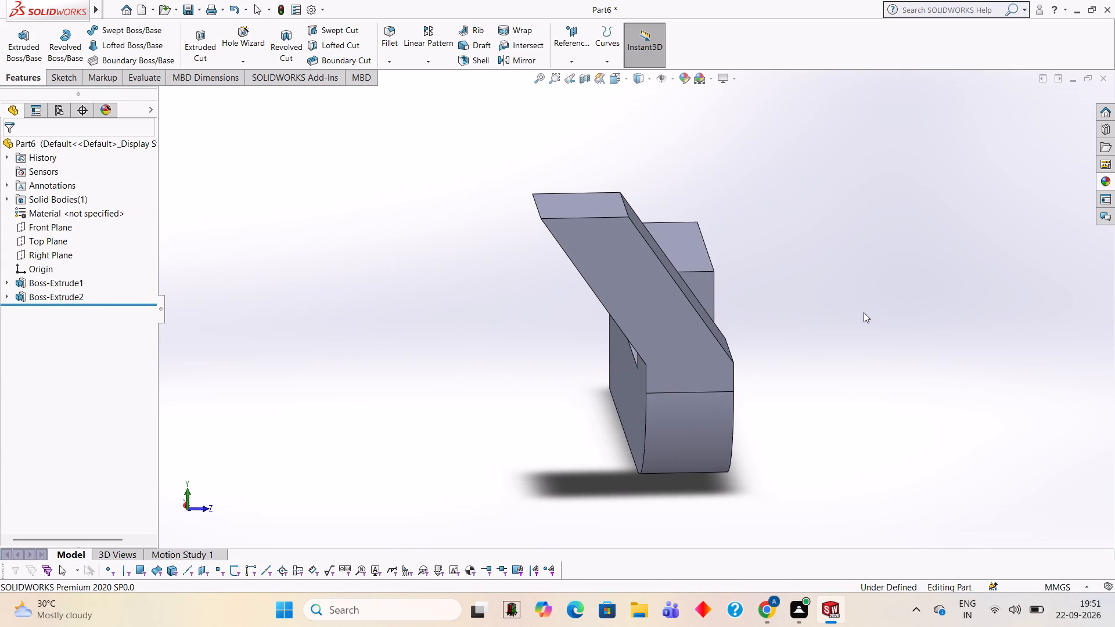
{"action": "middle_click_drag", "start_coordinate": [845, 326], "coordinate": [877, 345]}
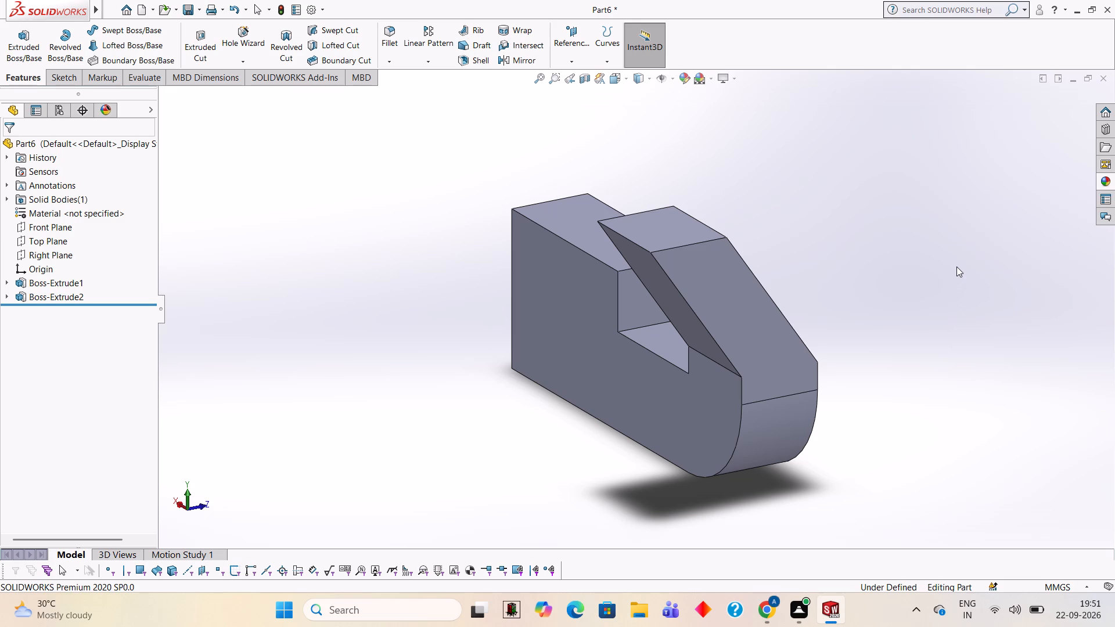
{"action": "middle_click_drag", "start_coordinate": [952, 272], "coordinate": [819, 289]}
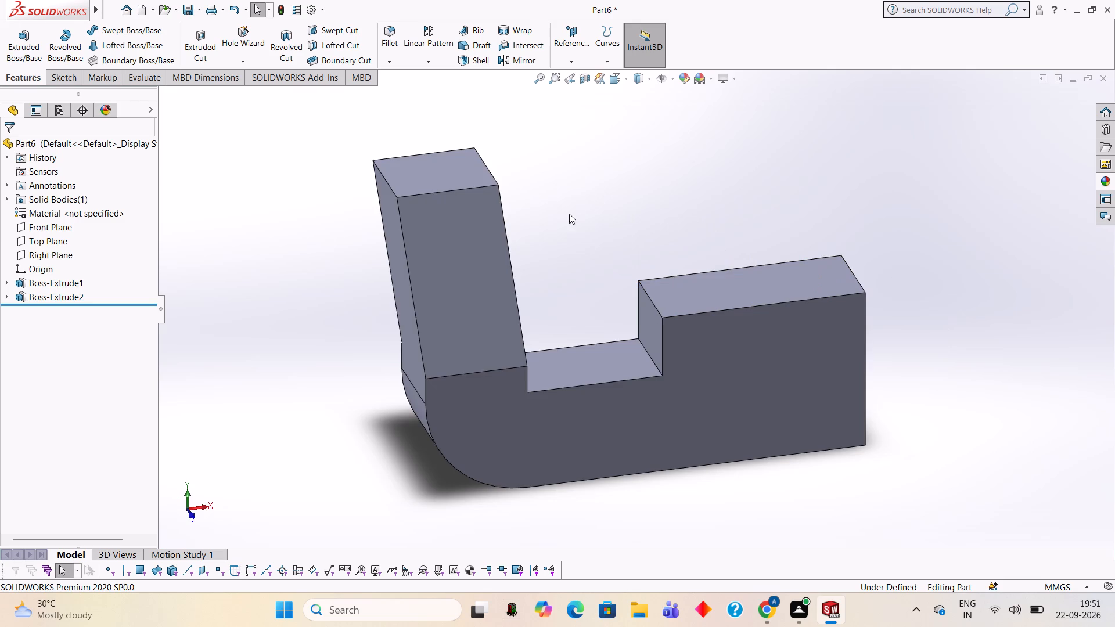
{"action": "middle_click_drag", "start_coordinate": [590, 198], "coordinate": [670, 191]}
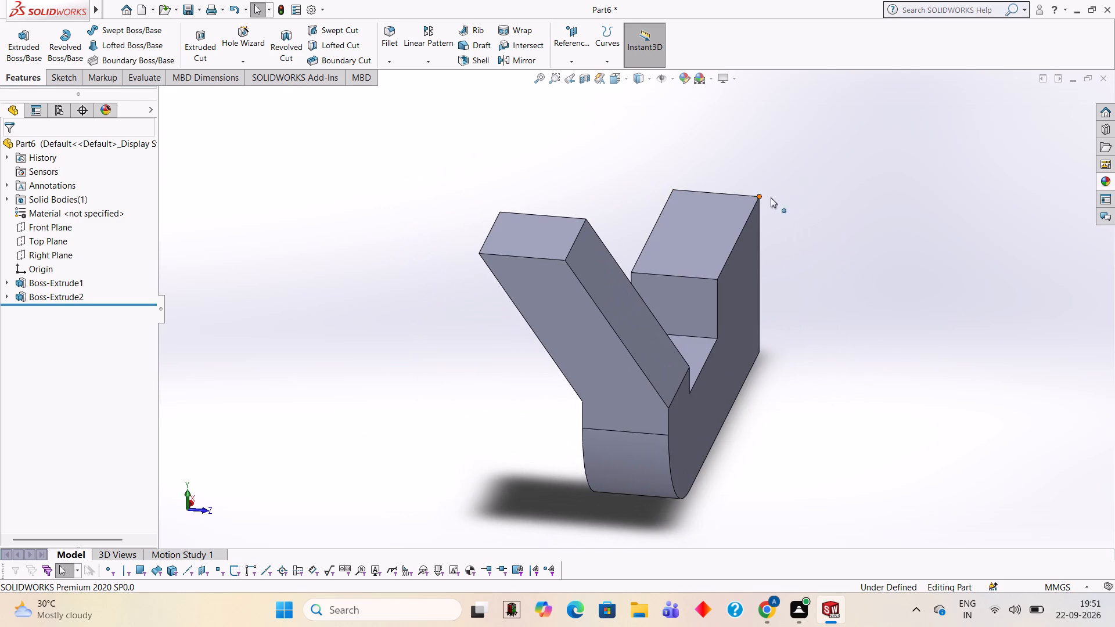
{"action": "left_click", "coordinate": [555, 301]}
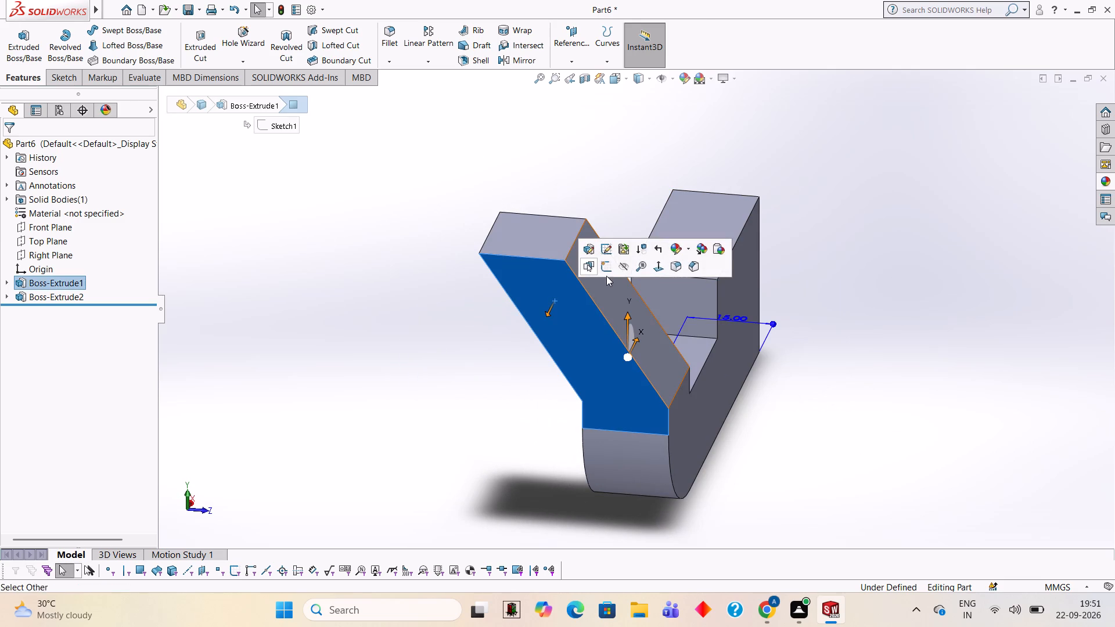
{"action": "left_click", "coordinate": [609, 269]}
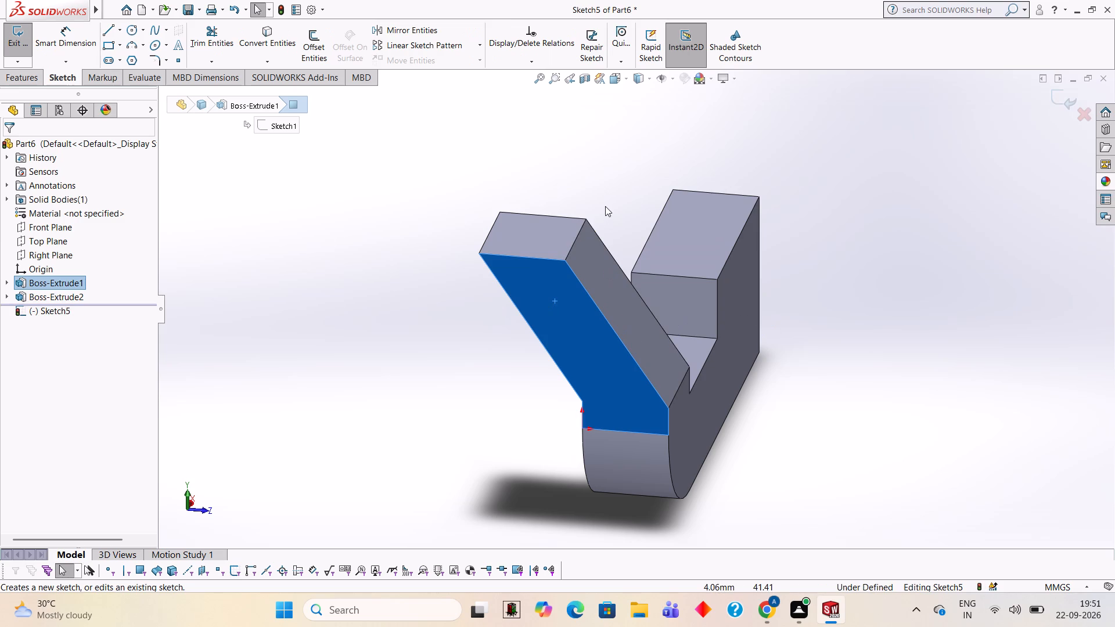
{"action": "key", "text": "ctrl+8"}
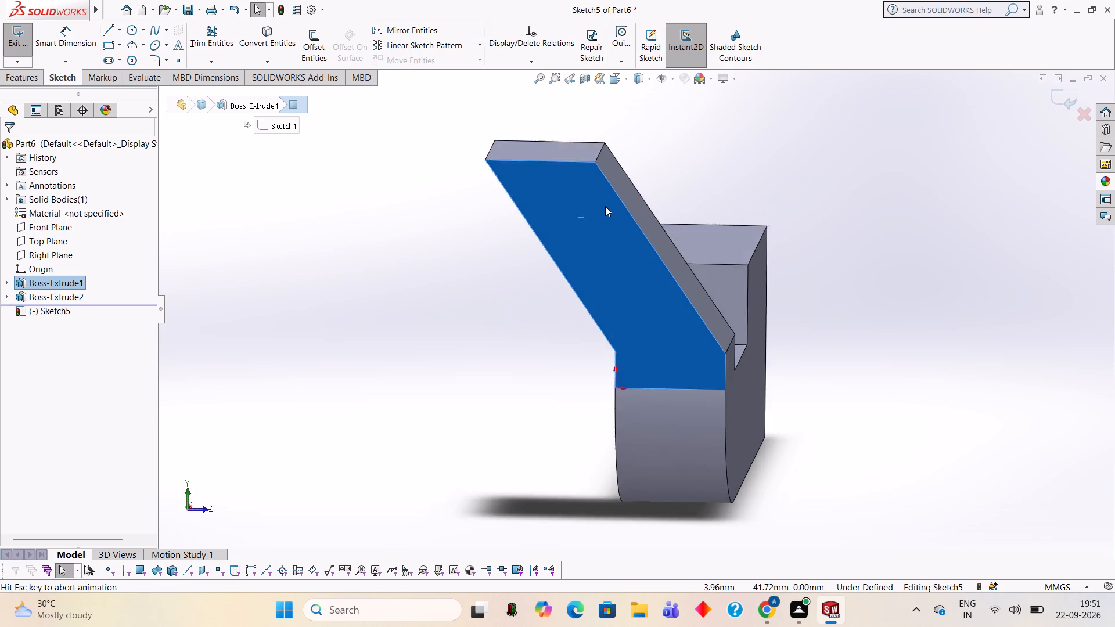
{"action": "scroll", "coordinate": [620, 211], "scroll_direction": "up", "scroll_amount": 2}
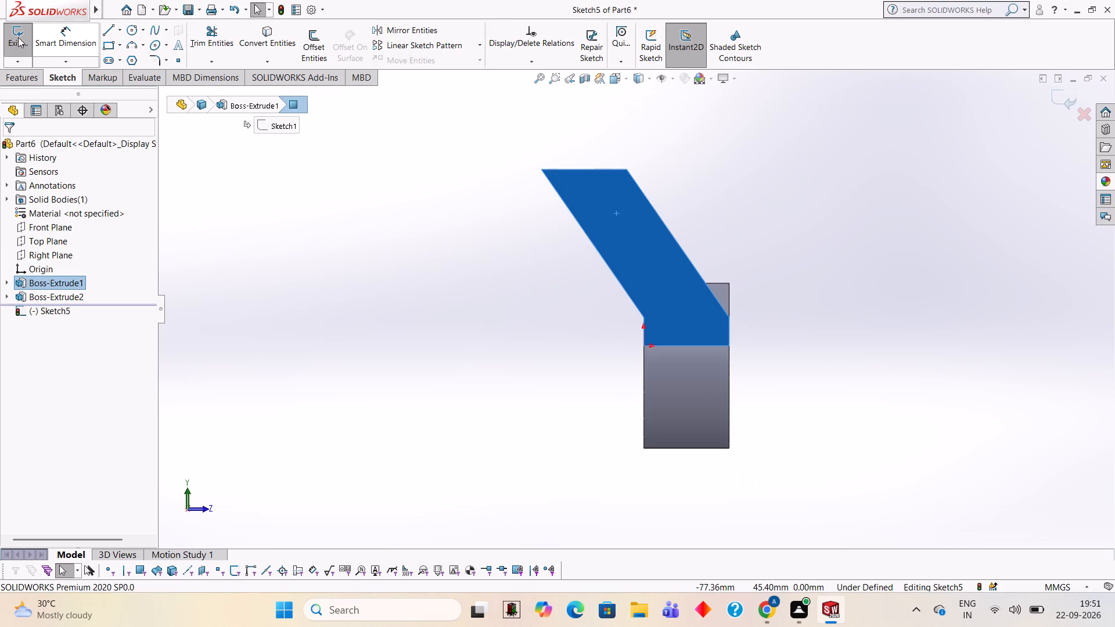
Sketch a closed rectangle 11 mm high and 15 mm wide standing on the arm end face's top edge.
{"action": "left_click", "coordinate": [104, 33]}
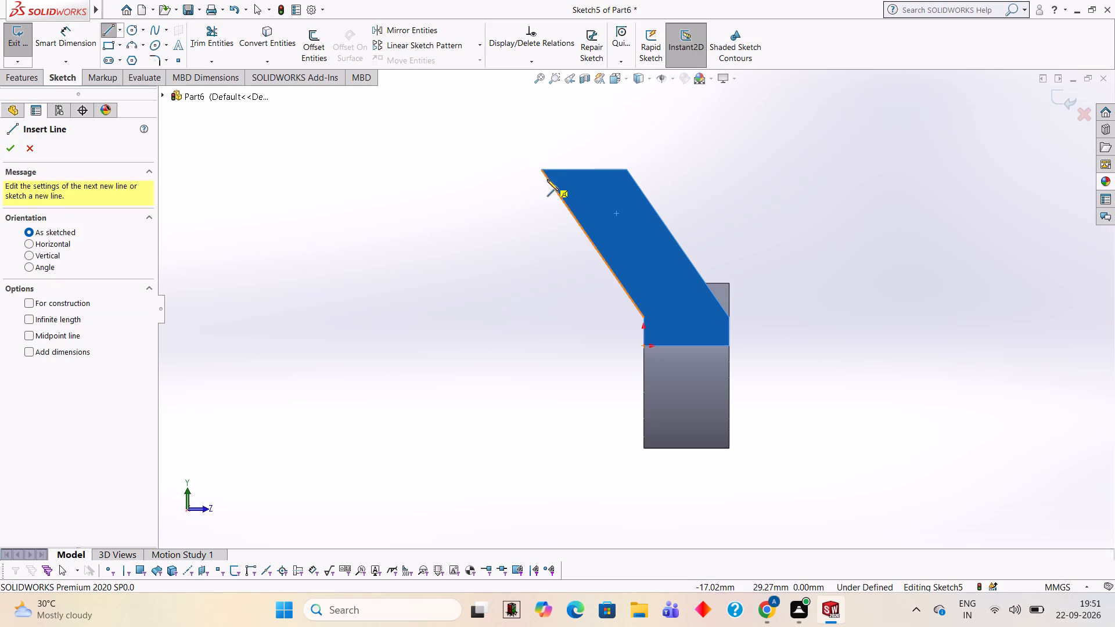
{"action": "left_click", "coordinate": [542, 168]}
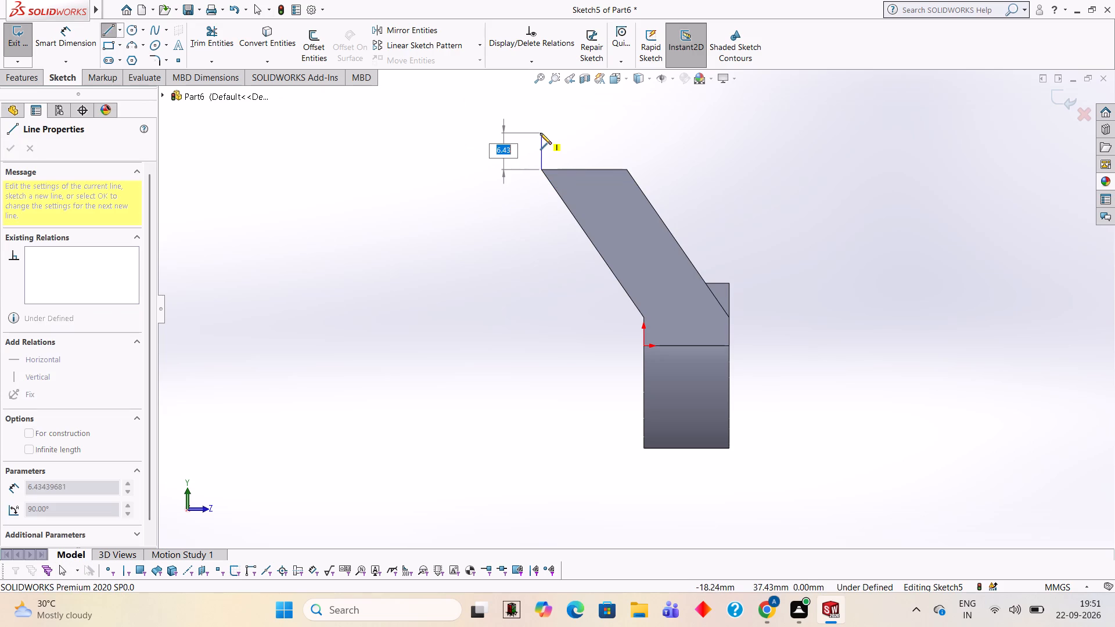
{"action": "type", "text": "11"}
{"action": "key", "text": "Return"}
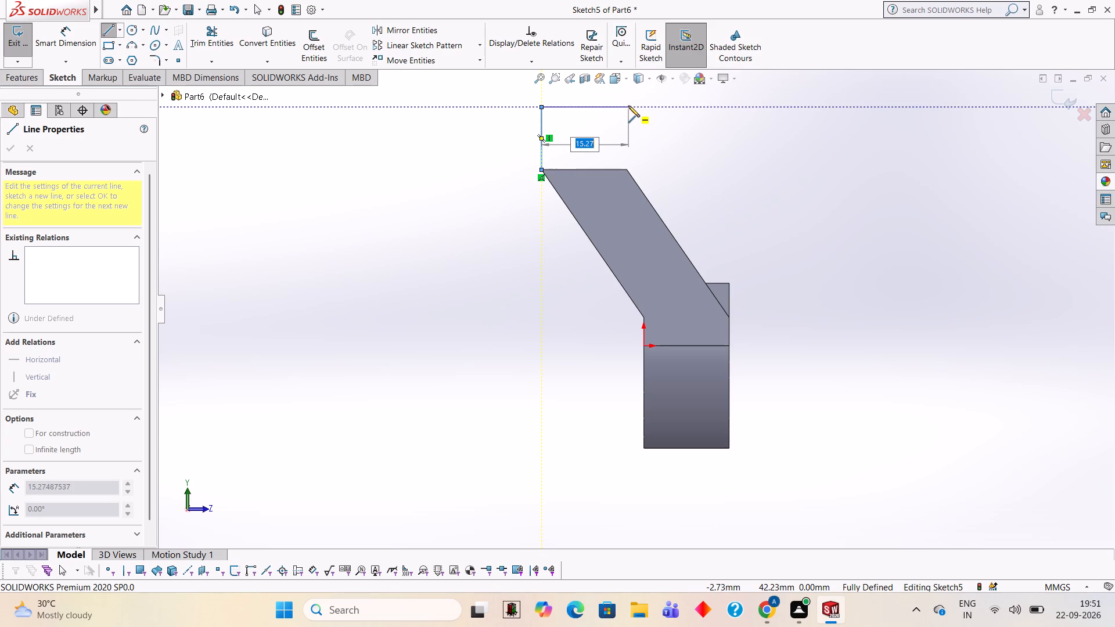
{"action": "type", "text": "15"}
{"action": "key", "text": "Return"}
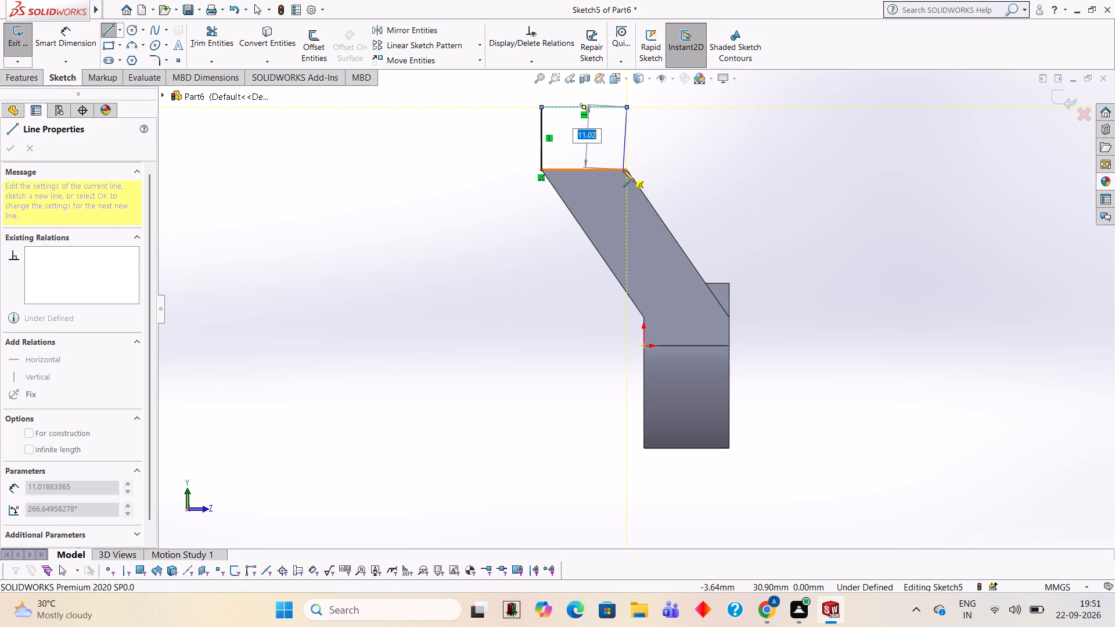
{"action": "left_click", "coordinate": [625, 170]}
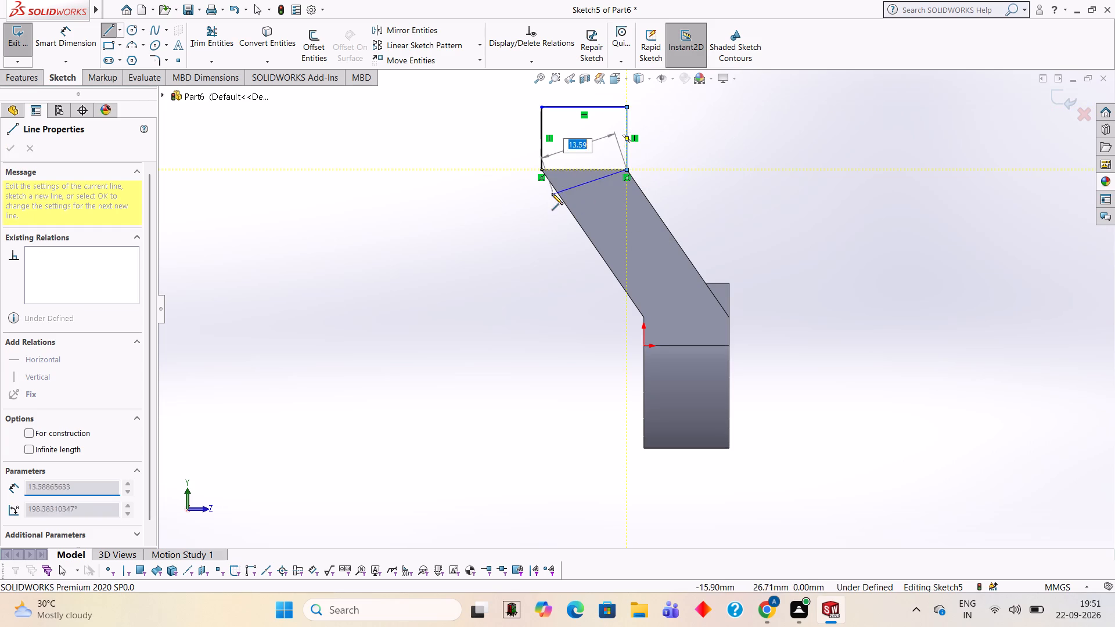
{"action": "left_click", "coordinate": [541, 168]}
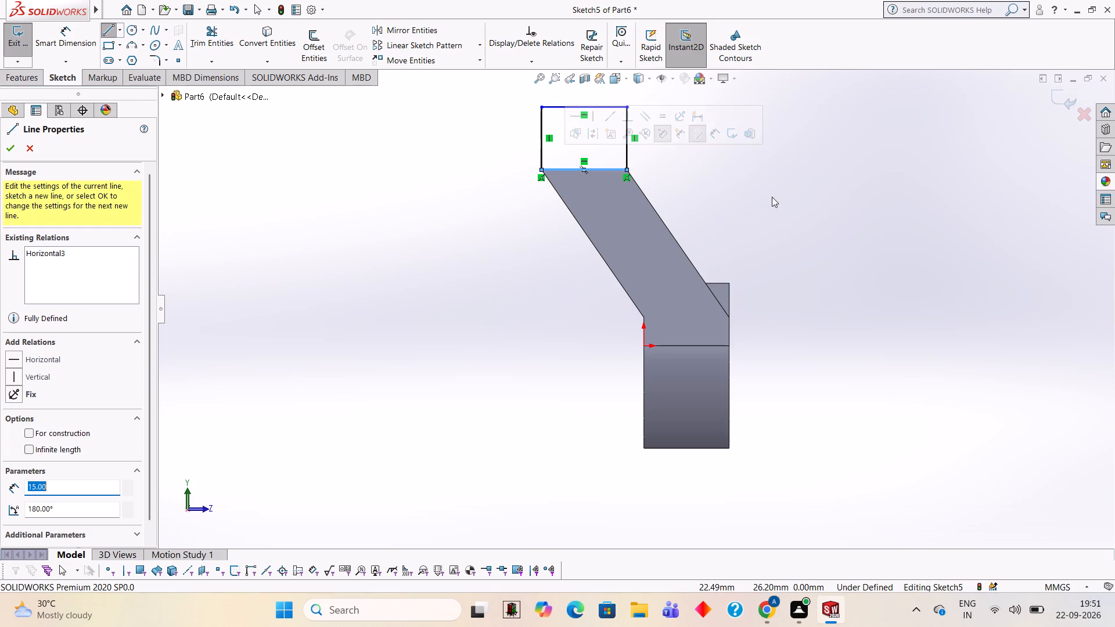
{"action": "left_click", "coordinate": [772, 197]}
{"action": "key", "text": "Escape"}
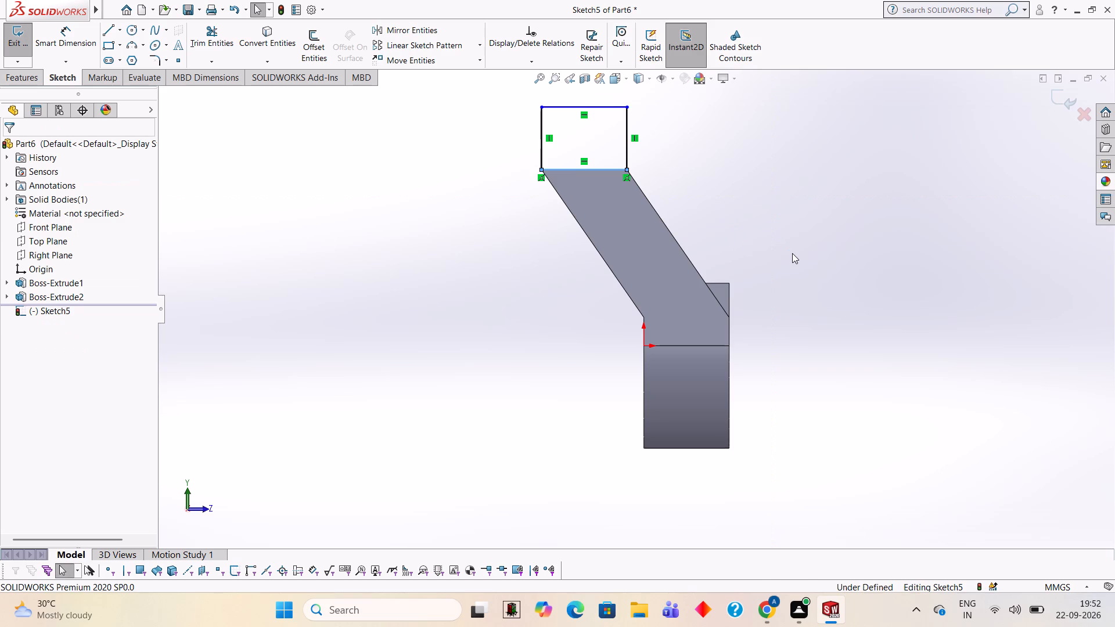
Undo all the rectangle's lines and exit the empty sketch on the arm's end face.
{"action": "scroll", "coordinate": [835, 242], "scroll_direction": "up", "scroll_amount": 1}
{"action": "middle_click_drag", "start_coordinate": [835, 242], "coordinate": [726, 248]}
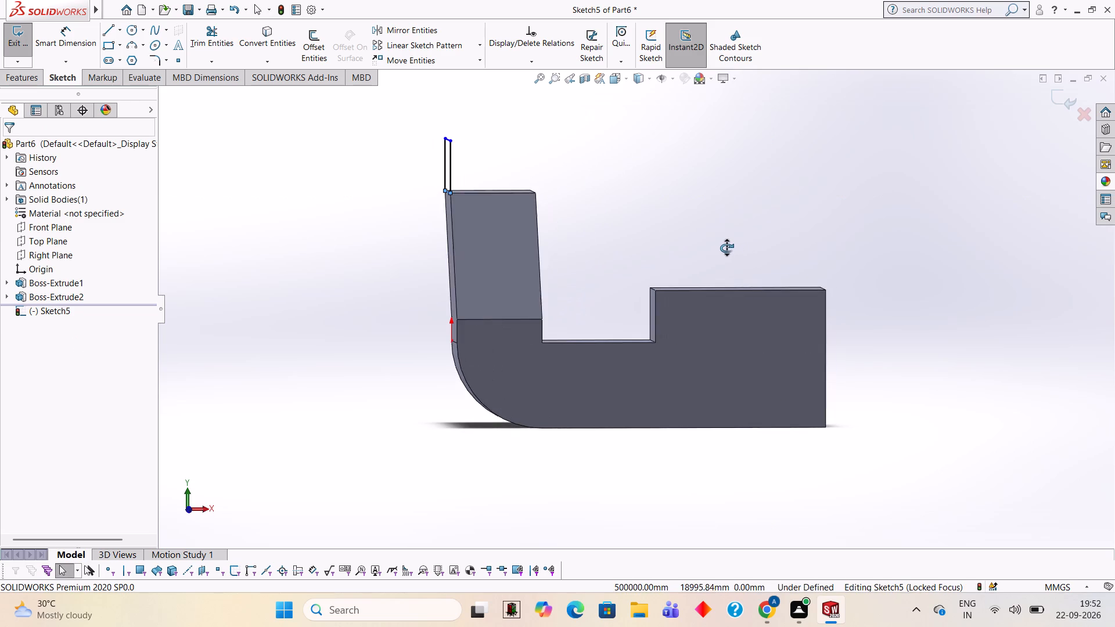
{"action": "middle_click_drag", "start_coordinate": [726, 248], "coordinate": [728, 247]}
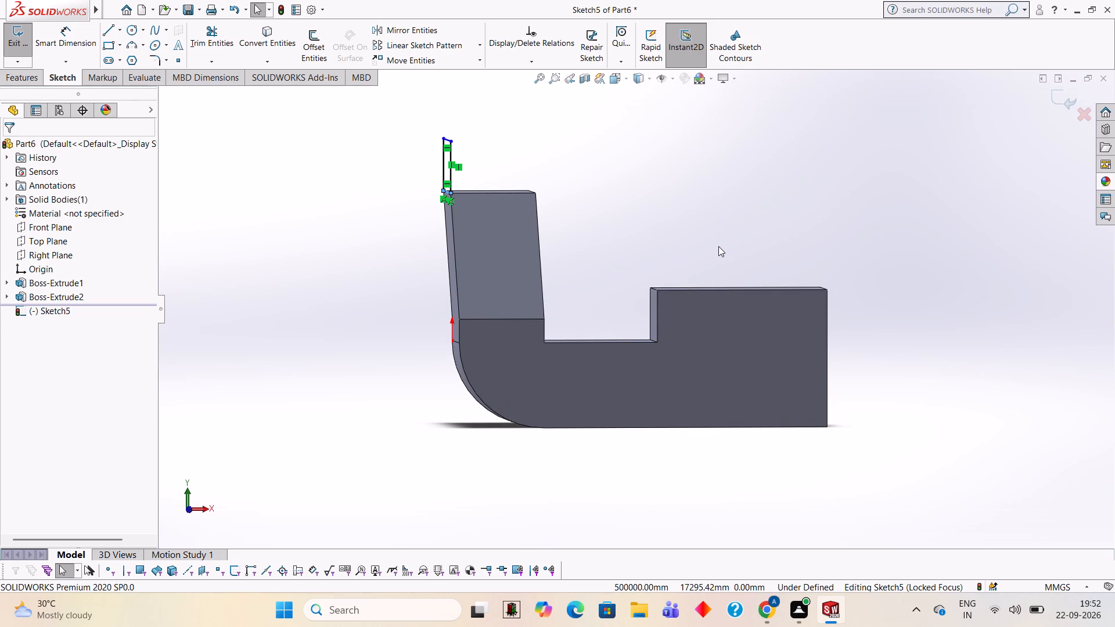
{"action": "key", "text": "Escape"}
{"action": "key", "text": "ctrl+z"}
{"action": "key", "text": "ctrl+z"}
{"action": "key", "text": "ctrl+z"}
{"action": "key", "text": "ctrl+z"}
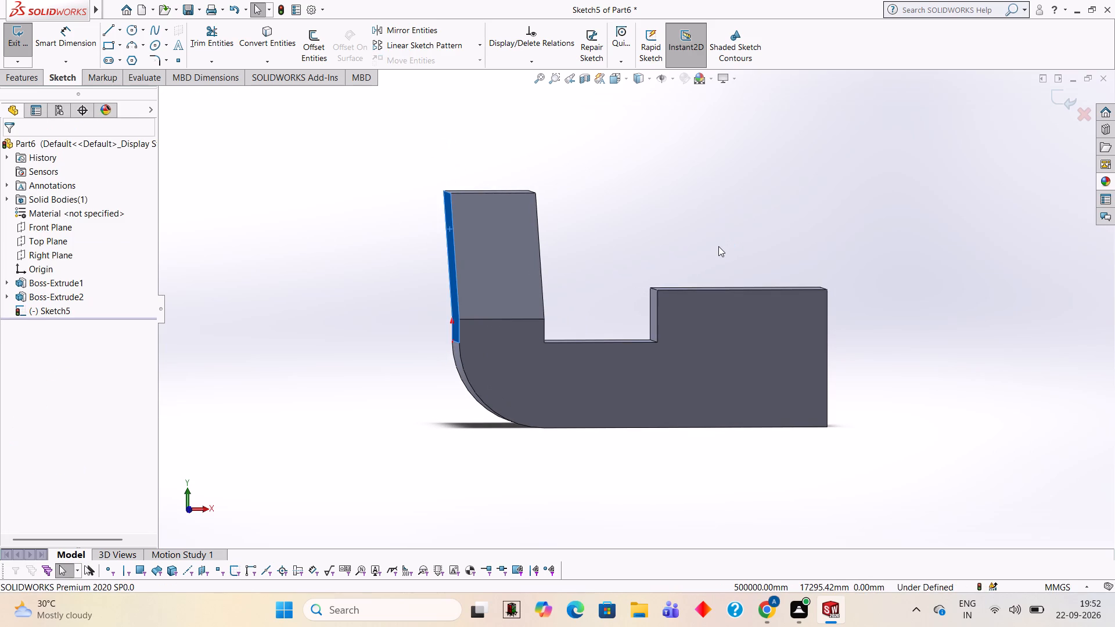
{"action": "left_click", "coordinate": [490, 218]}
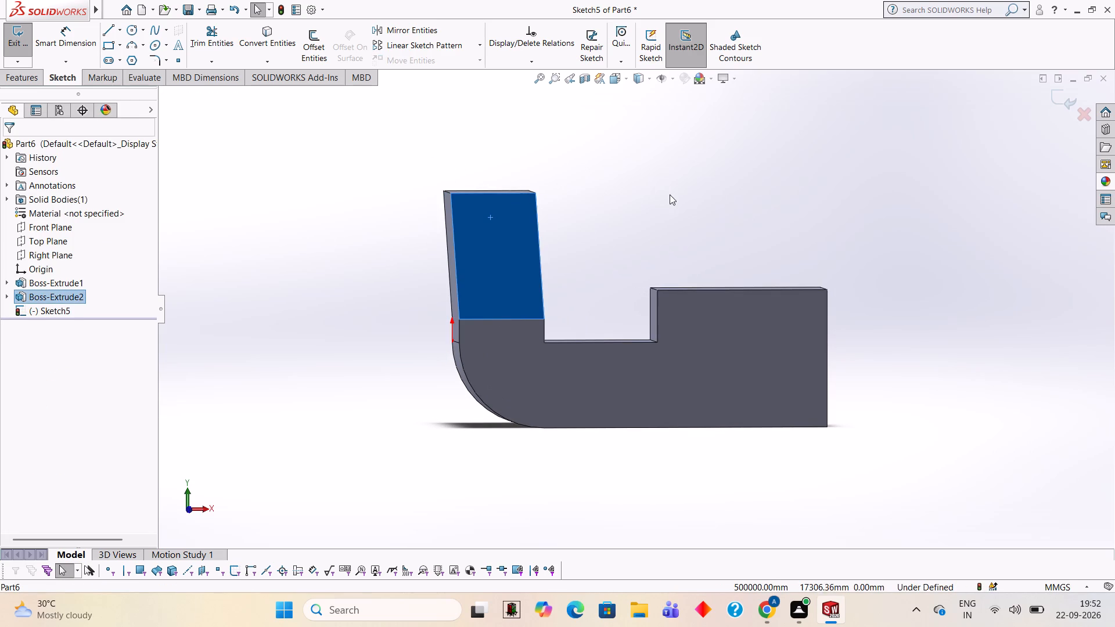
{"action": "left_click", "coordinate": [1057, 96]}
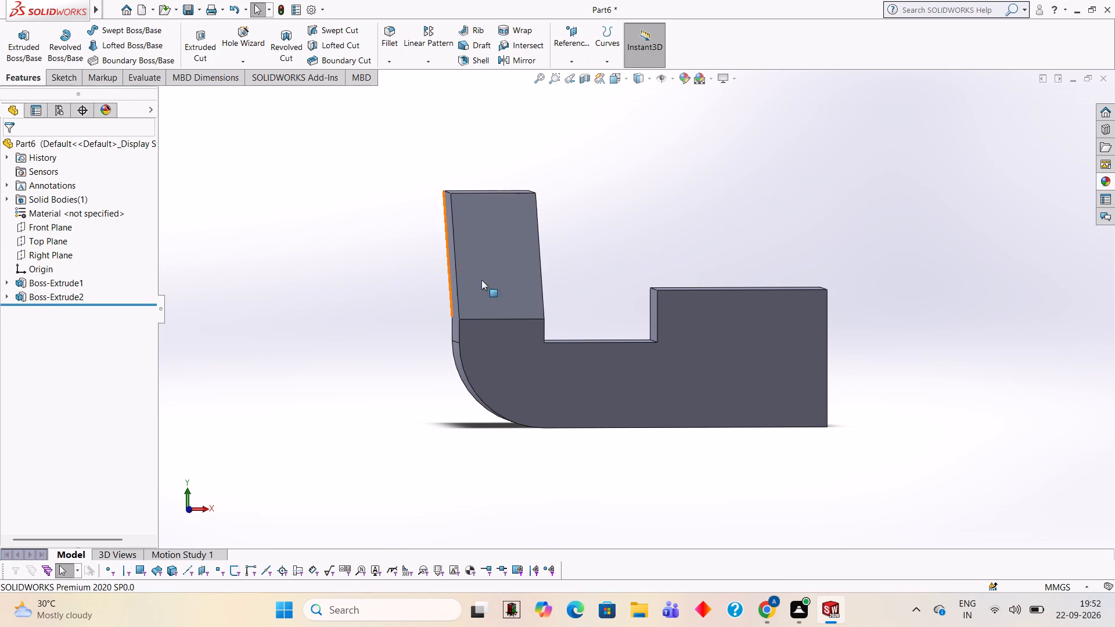
Open a new sketch on the arm's broad slanted face, viewed square on.
{"action": "left_click", "coordinate": [494, 271]}
{"action": "left_click", "coordinate": [539, 239]}
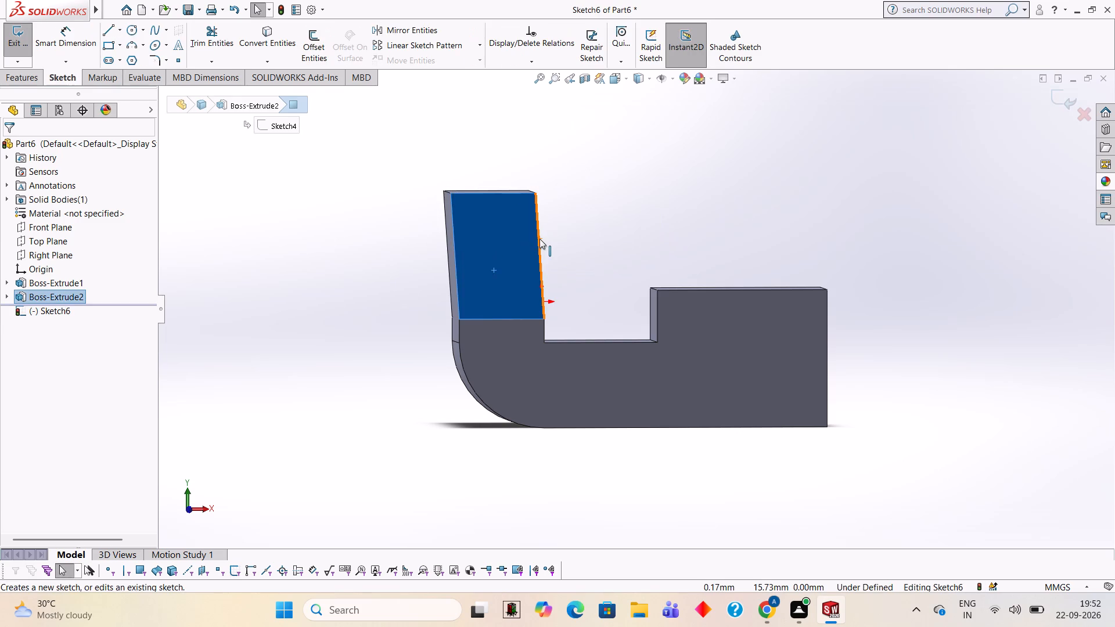
{"action": "key", "text": "ctrl+8"}
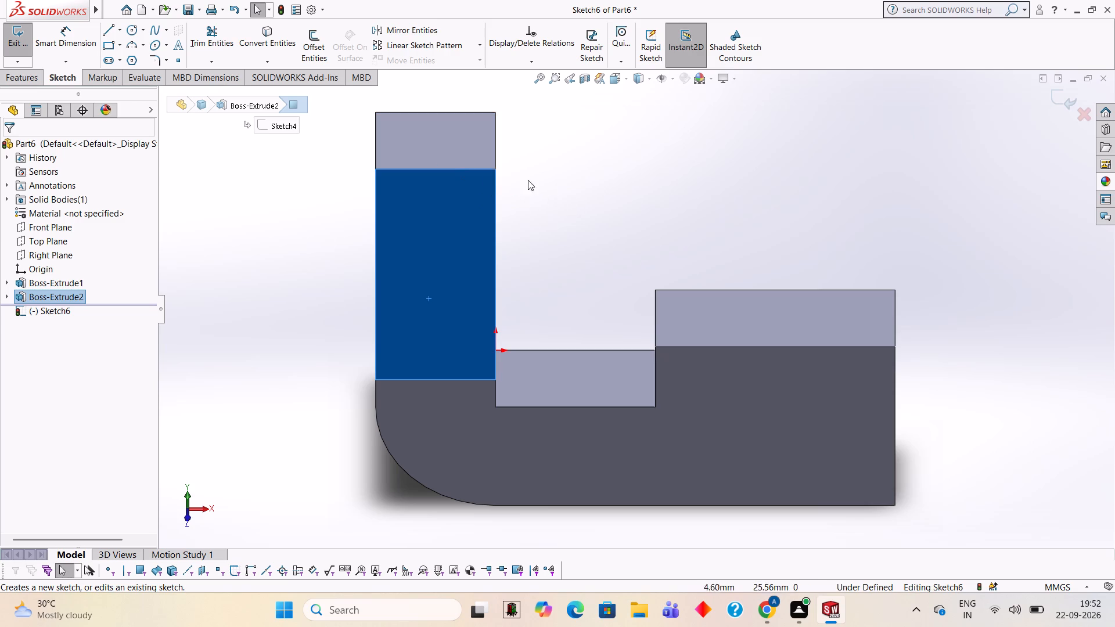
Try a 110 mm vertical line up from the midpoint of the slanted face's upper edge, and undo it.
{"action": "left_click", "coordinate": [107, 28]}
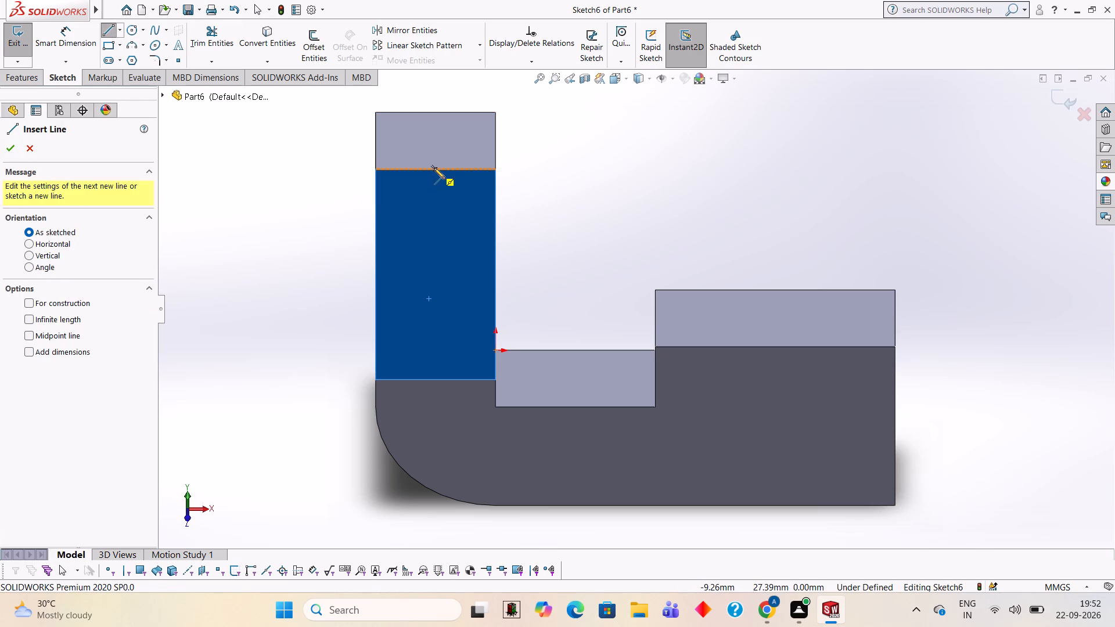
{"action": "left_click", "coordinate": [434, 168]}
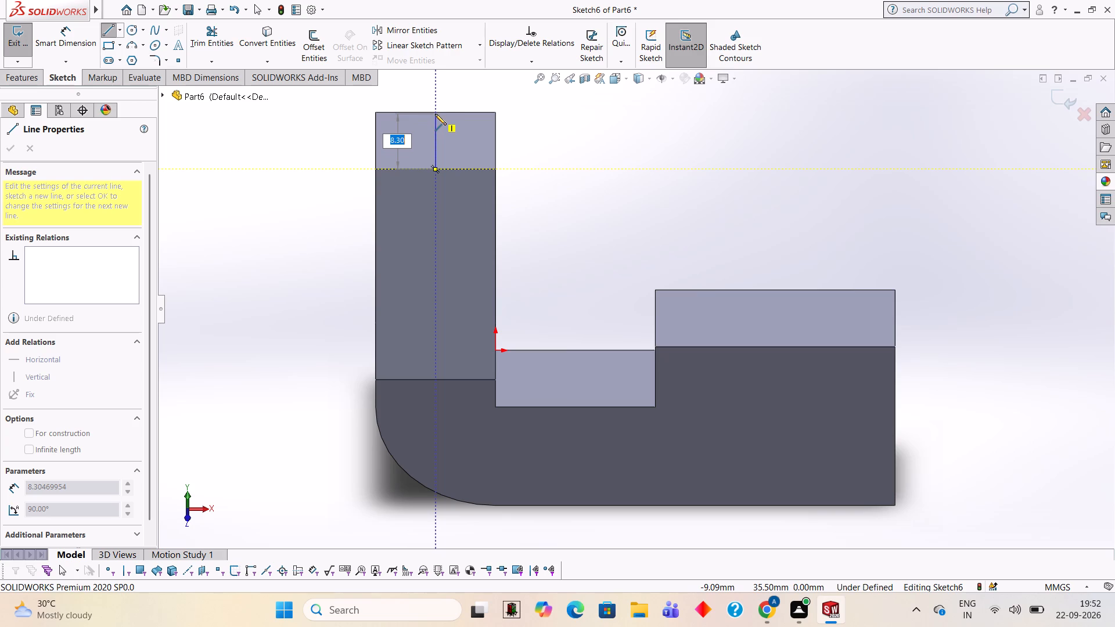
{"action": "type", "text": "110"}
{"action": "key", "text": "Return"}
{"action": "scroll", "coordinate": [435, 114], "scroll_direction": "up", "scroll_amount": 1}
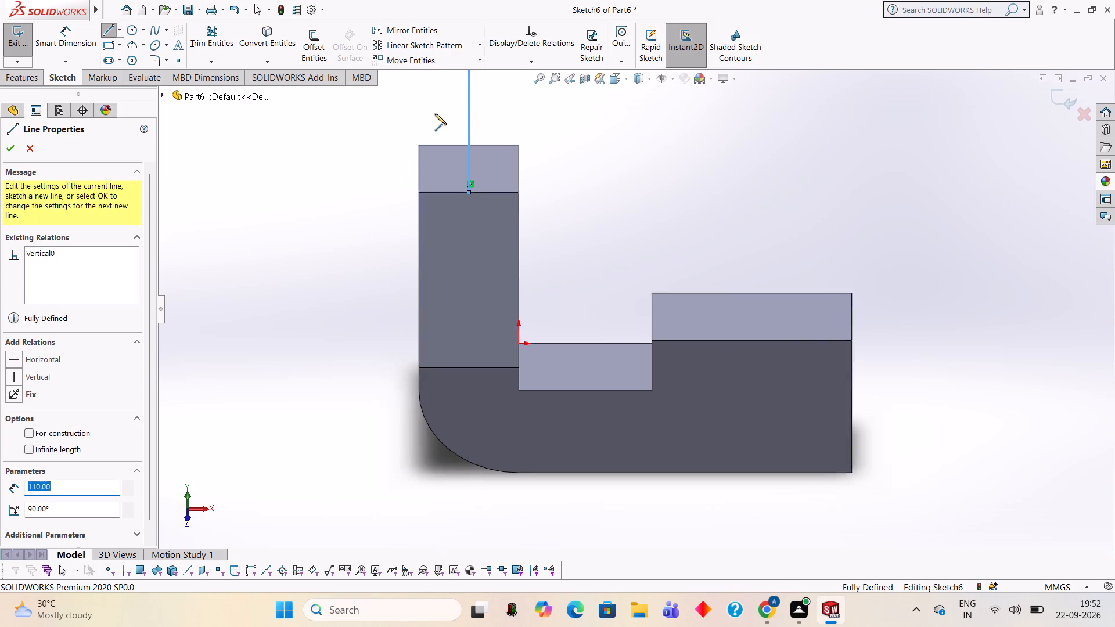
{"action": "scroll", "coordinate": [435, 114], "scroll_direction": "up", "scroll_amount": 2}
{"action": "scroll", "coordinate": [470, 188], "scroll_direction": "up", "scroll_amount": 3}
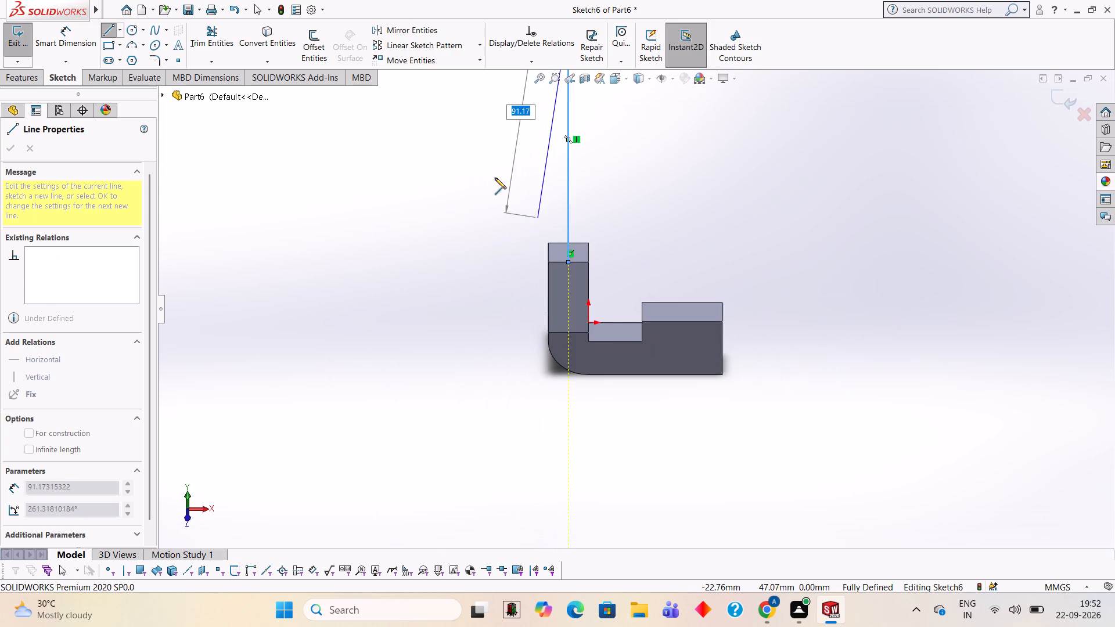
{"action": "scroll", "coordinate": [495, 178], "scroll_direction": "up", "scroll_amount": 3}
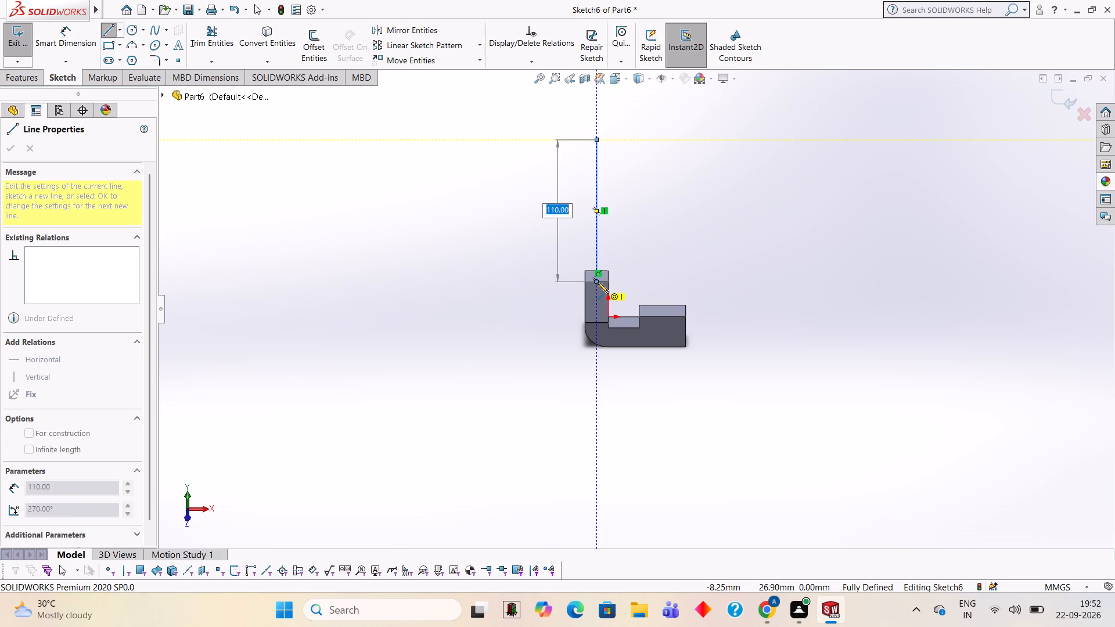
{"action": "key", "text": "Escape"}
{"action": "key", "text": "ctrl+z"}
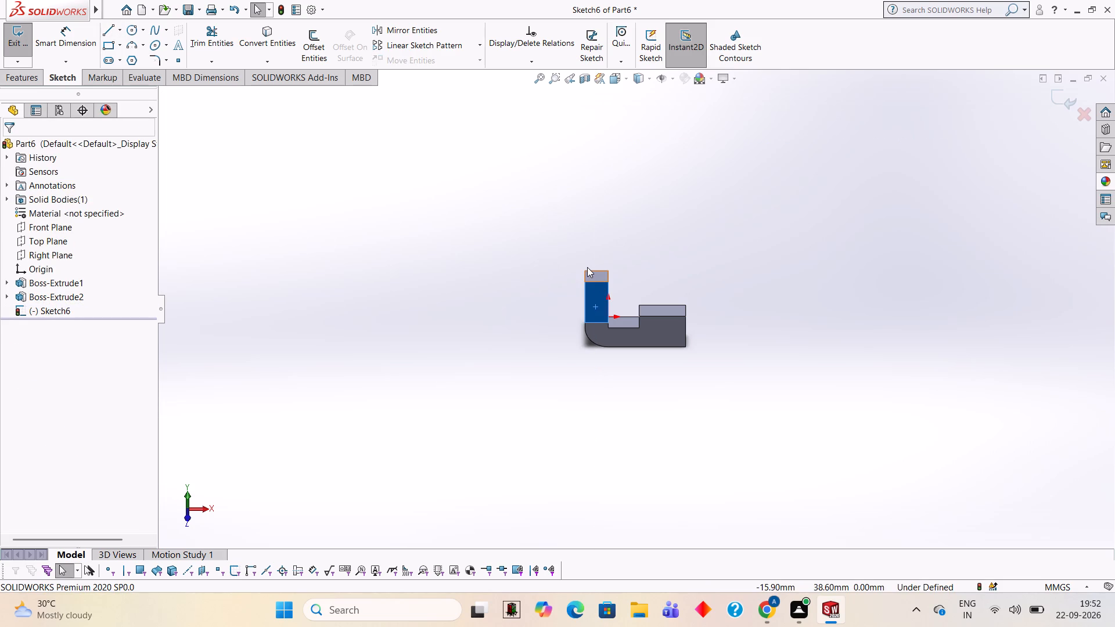
From the slanted face's upper-edge midpoint, sketch an 11 mm vertical centre line, a 9 mm left top line, both sides and the base along the edge.
{"action": "scroll", "coordinate": [581, 291], "scroll_direction": "down", "scroll_amount": 7}
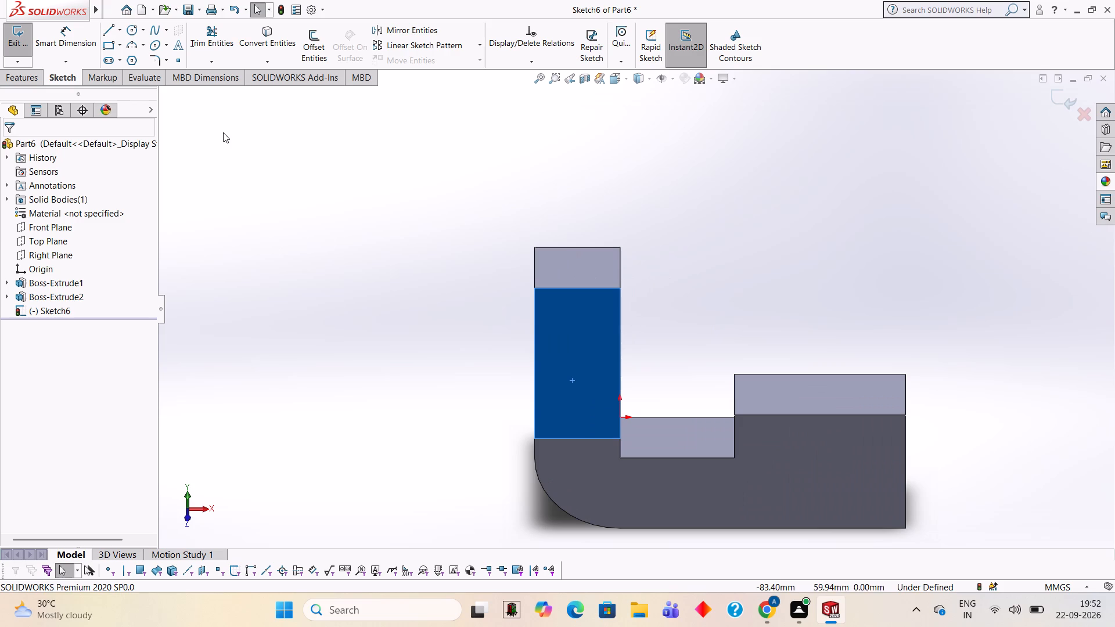
{"action": "left_click", "coordinate": [110, 30]}
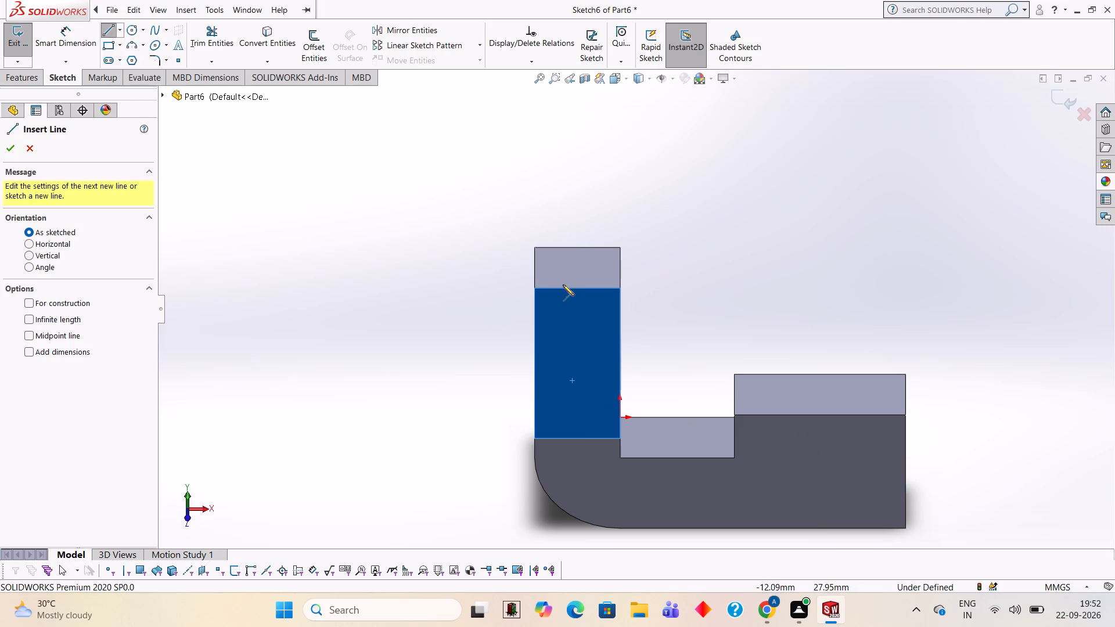
{"action": "left_click", "coordinate": [576, 289]}
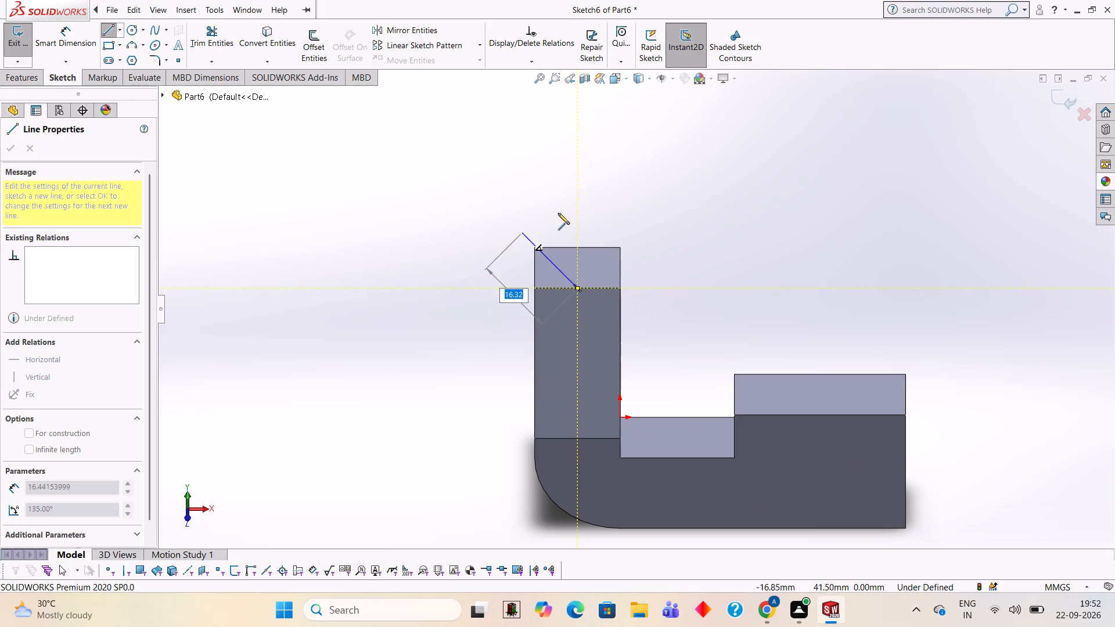
{"action": "type", "text": "11"}
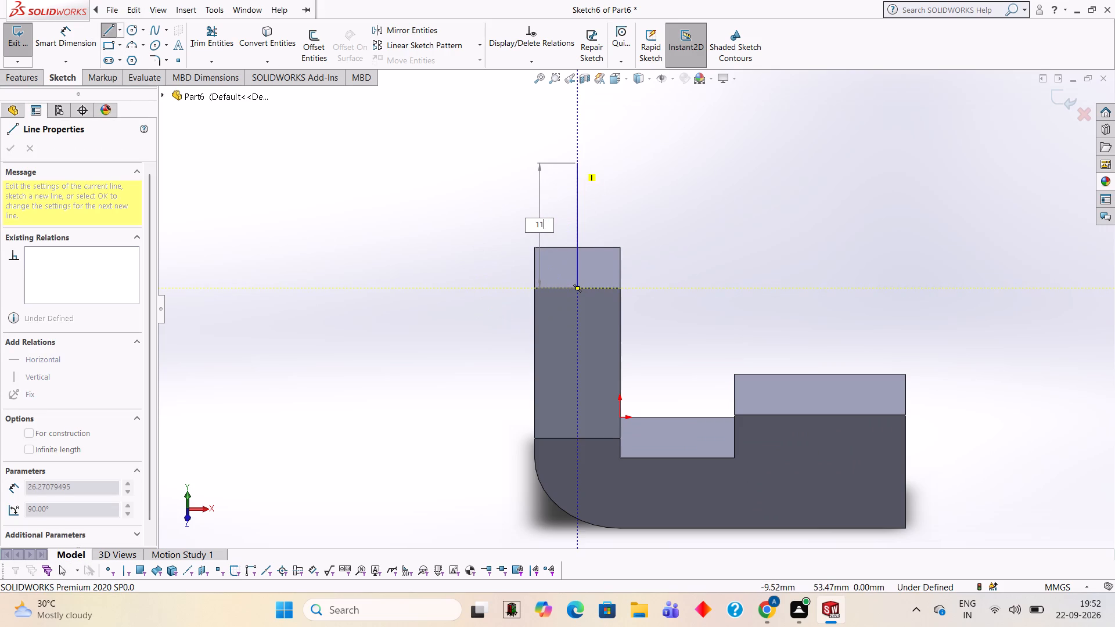
{"action": "key", "text": "Return"}
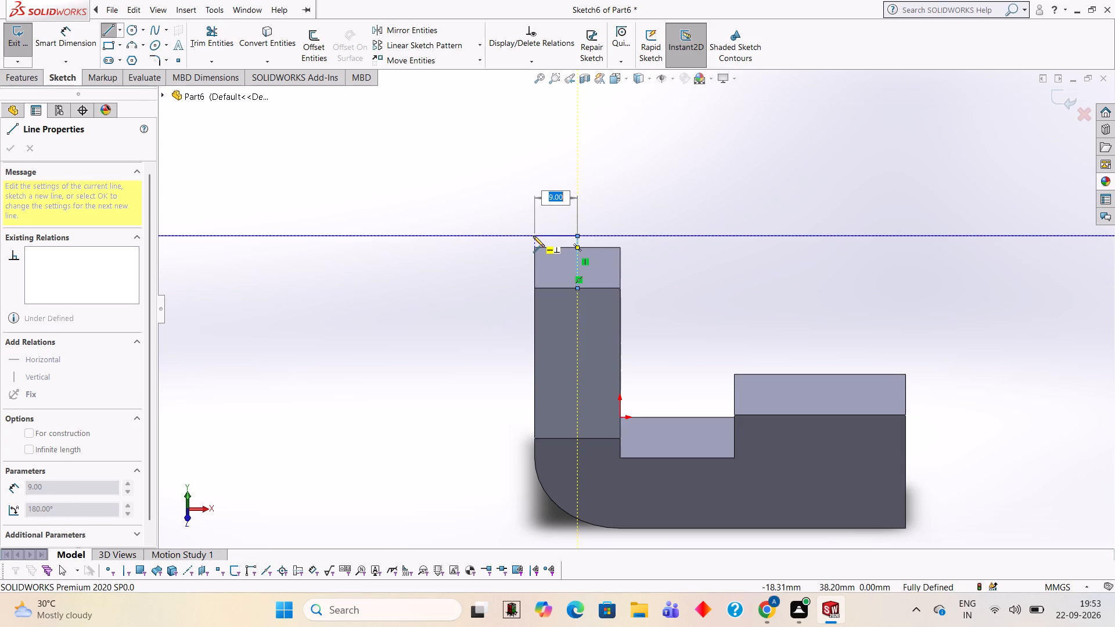
{"action": "left_click", "coordinate": [533, 236]}
{"action": "left_click", "coordinate": [534, 285]}
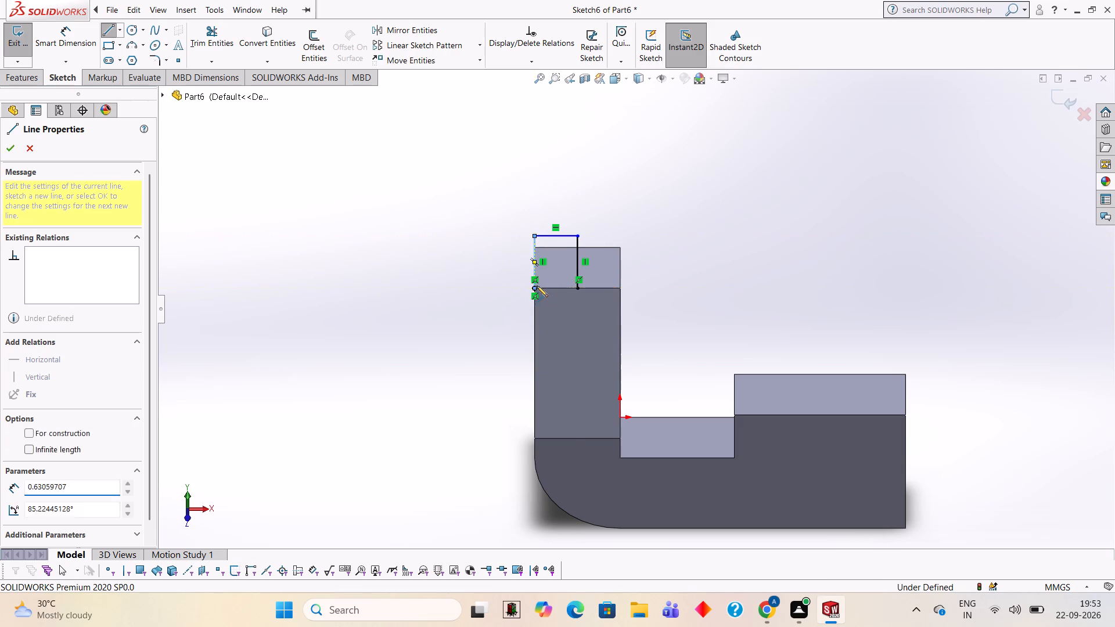
{"action": "left_click", "coordinate": [619, 286]}
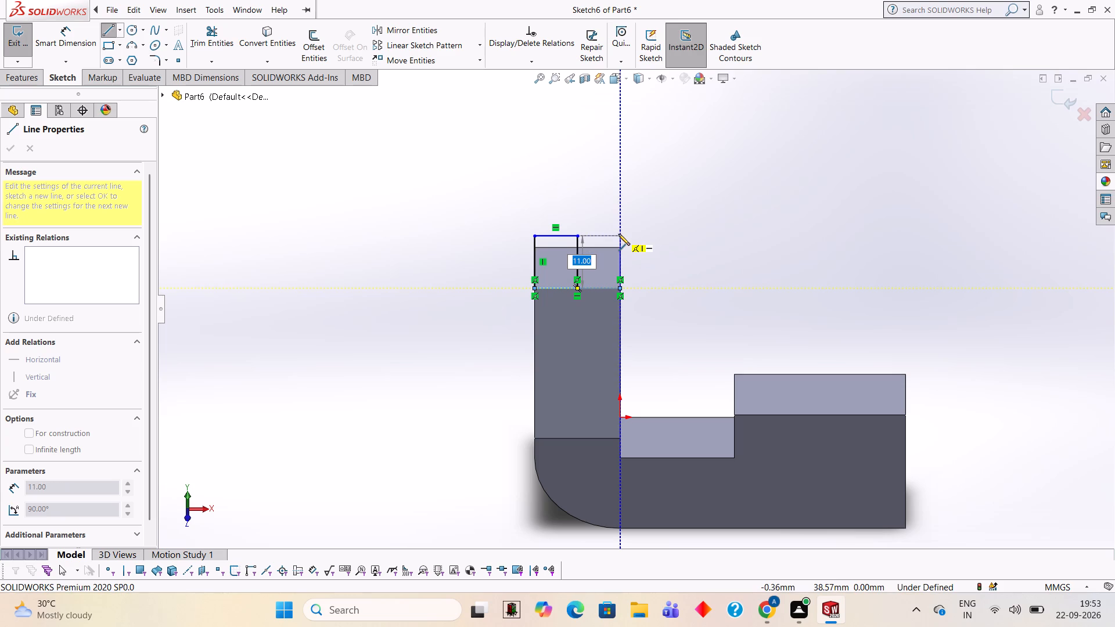
{"action": "left_click", "coordinate": [618, 234]}
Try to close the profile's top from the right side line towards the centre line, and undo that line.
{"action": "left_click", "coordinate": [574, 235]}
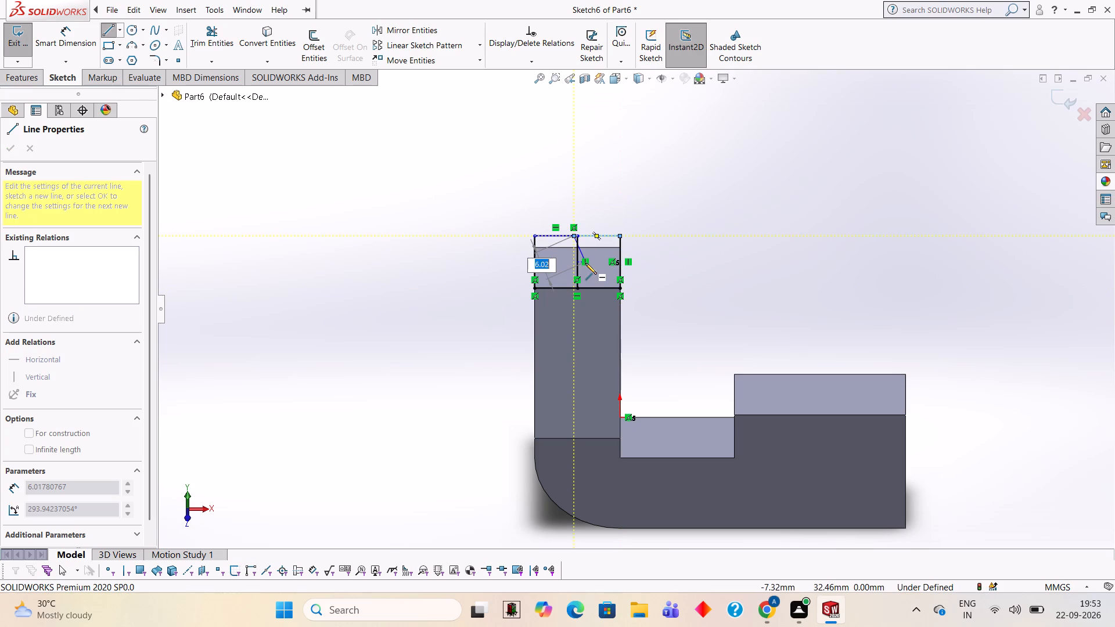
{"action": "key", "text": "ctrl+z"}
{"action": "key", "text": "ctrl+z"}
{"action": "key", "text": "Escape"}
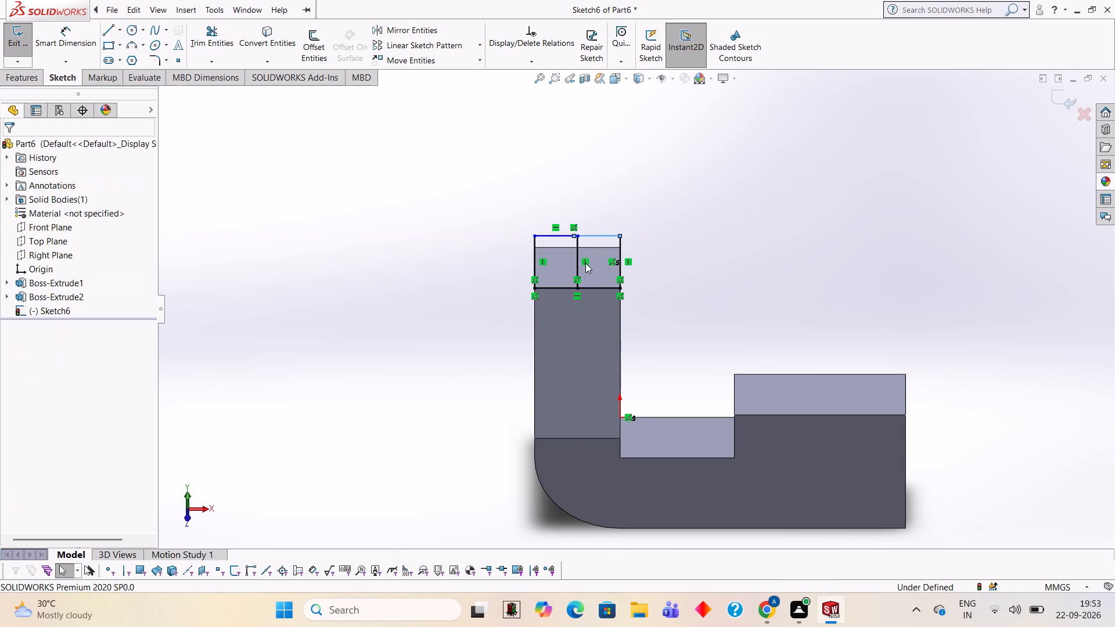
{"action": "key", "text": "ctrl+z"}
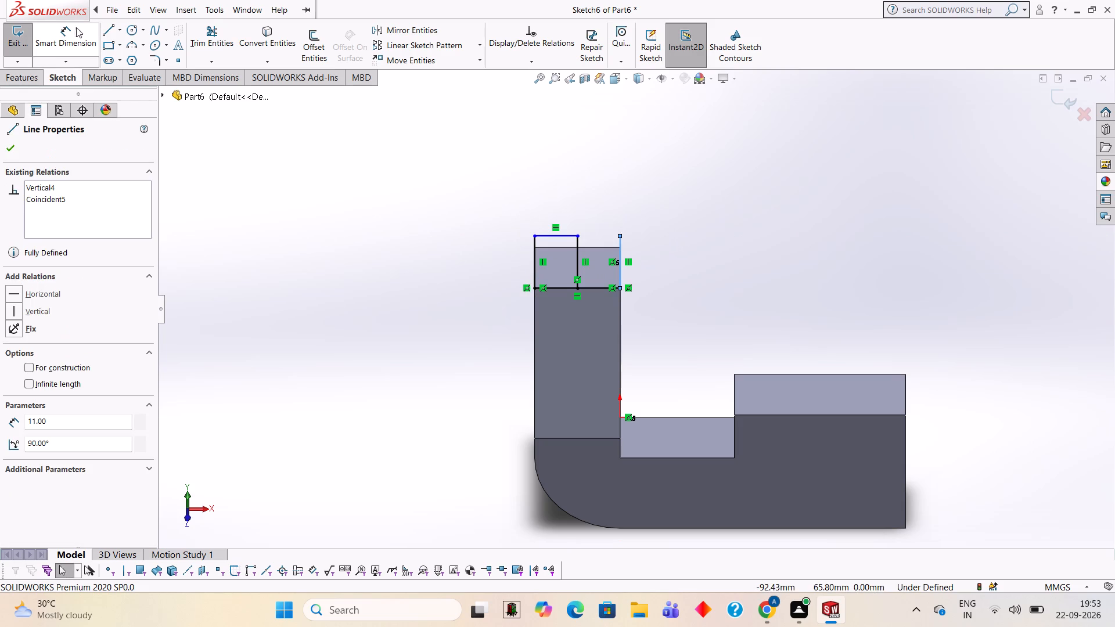
Close the rectangle with a 9 mm horizontal line from the right side line's top to the centre line's upper endpoint.
{"action": "left_click", "coordinate": [107, 35]}
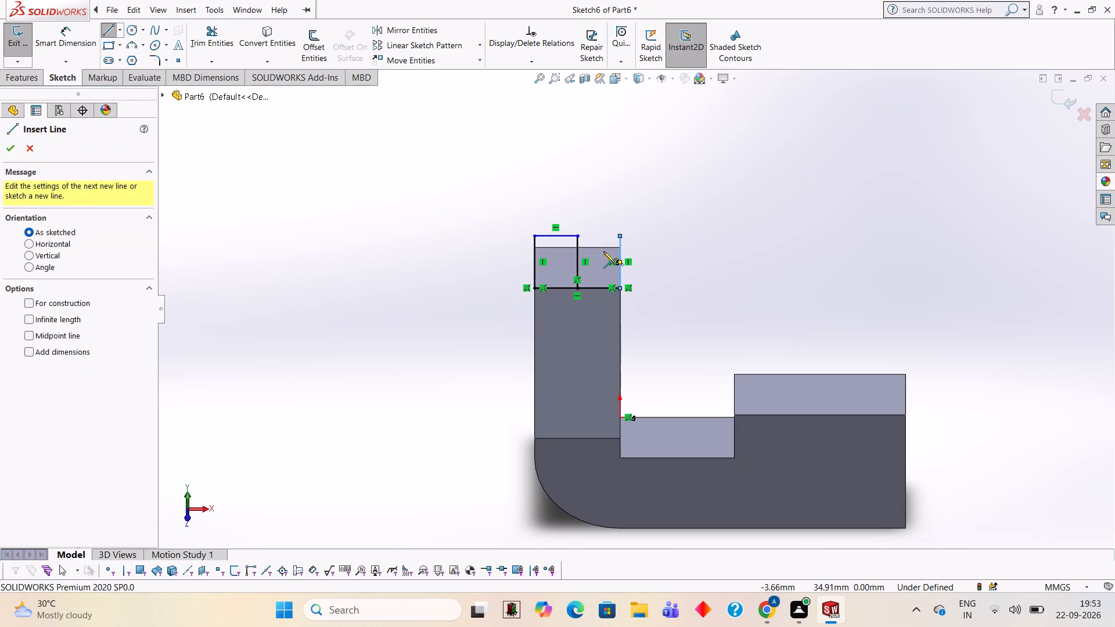
{"action": "left_click", "coordinate": [619, 236]}
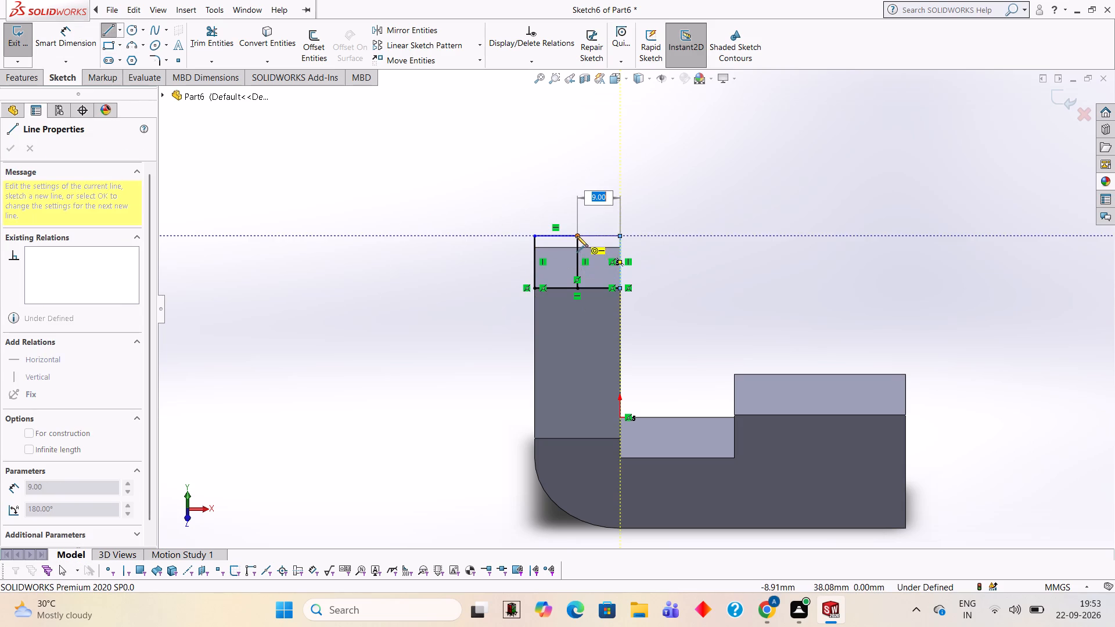
{"action": "left_click", "coordinate": [576, 236]}
{"action": "key", "text": "Escape"}
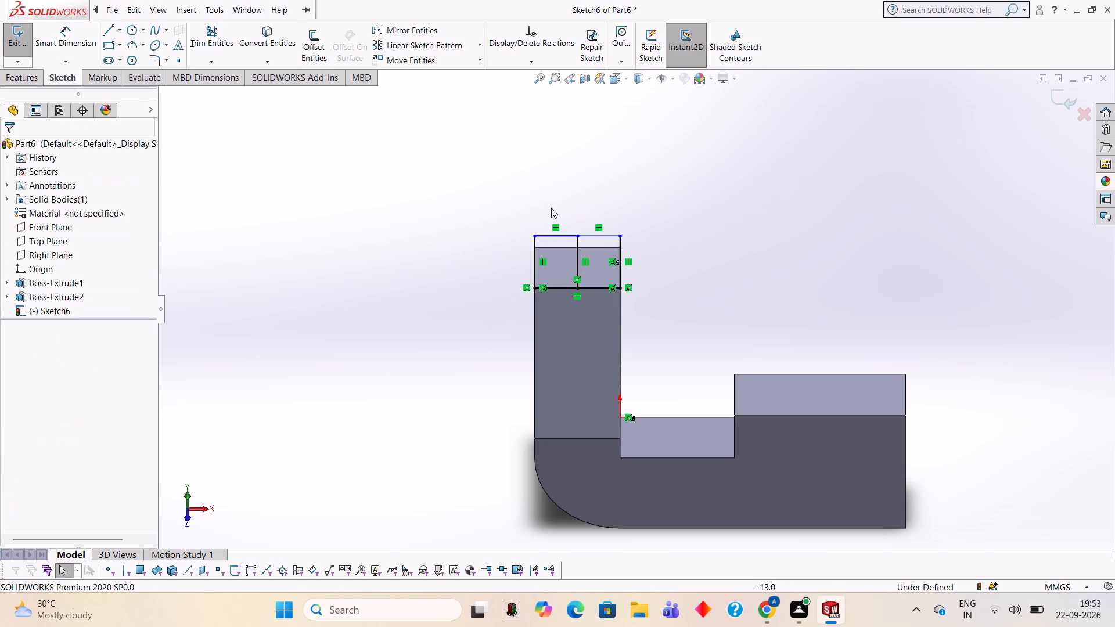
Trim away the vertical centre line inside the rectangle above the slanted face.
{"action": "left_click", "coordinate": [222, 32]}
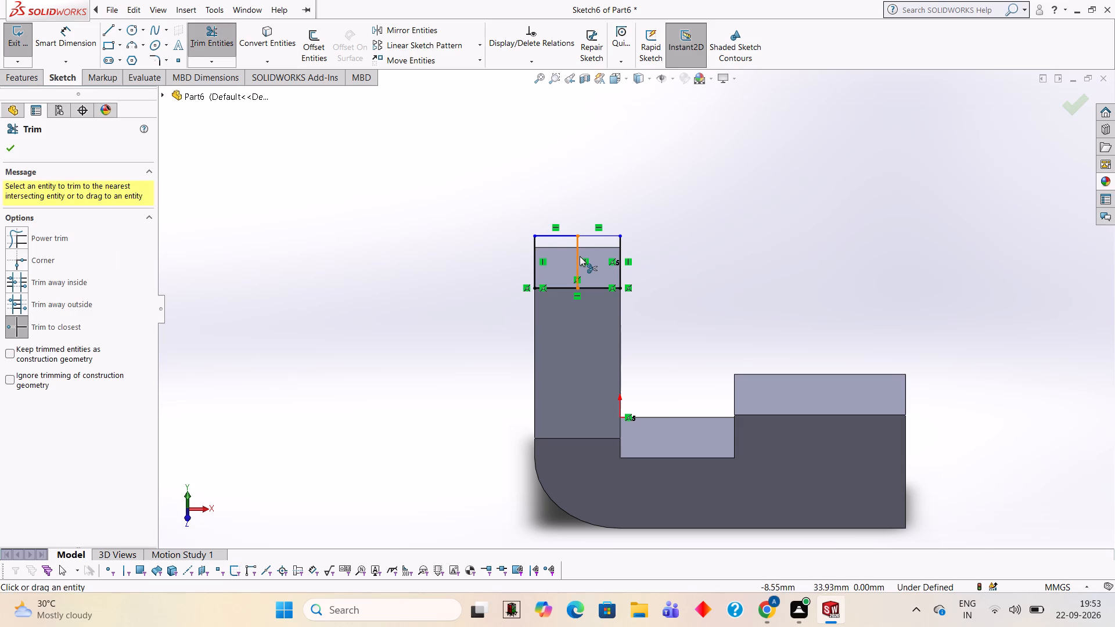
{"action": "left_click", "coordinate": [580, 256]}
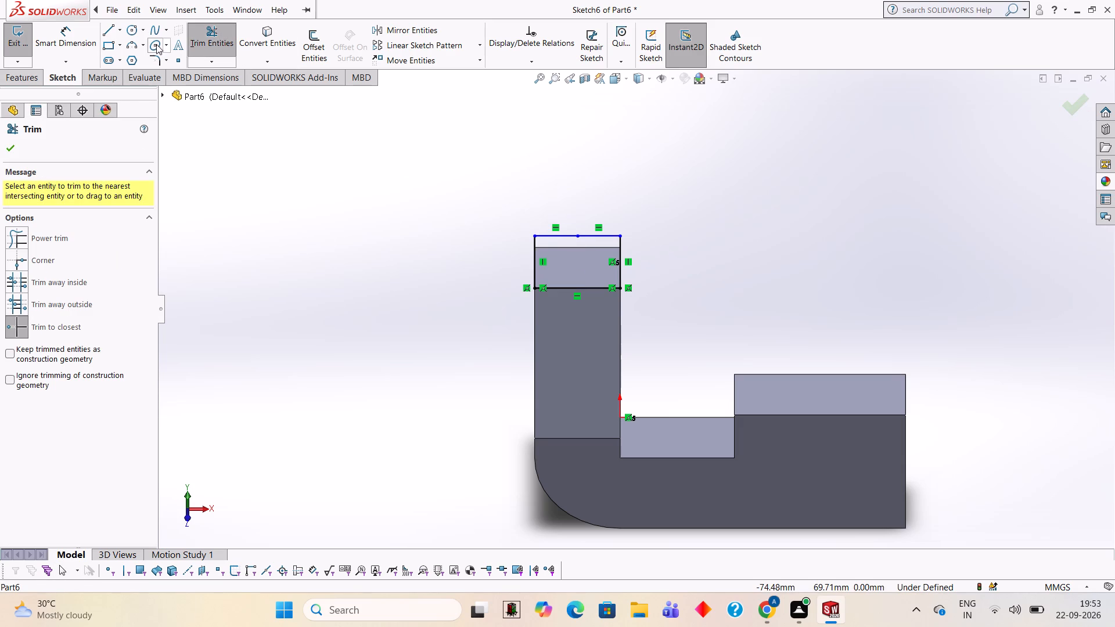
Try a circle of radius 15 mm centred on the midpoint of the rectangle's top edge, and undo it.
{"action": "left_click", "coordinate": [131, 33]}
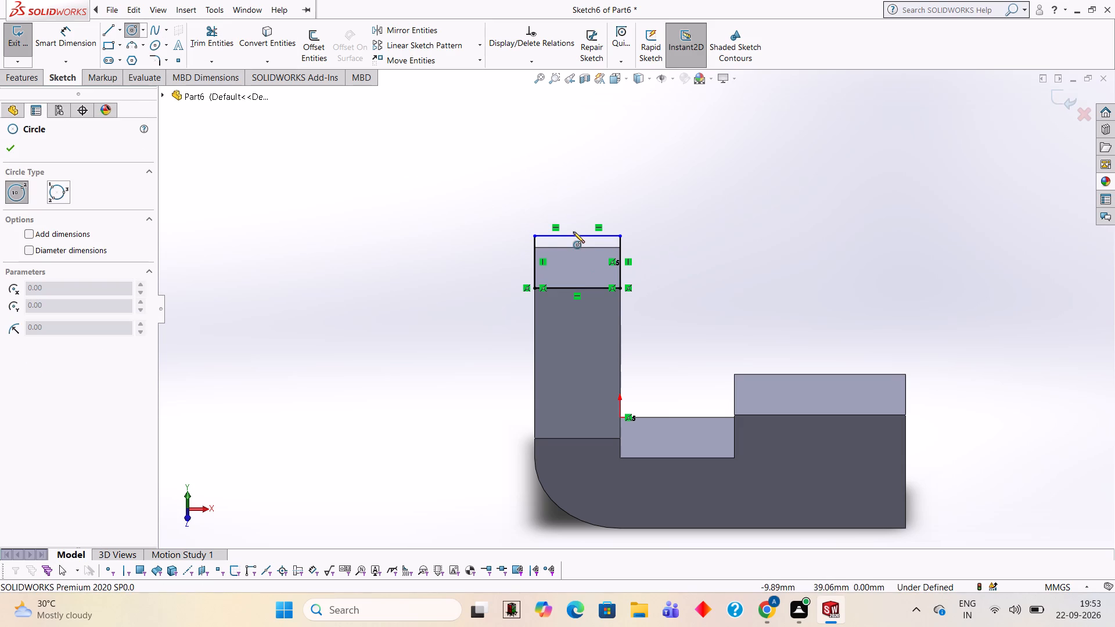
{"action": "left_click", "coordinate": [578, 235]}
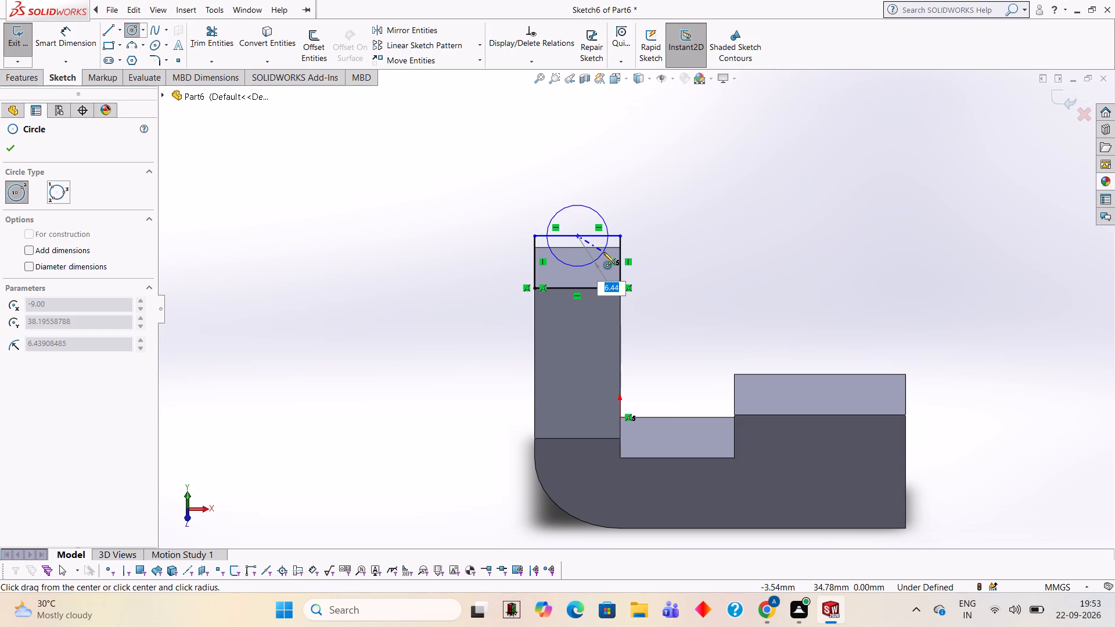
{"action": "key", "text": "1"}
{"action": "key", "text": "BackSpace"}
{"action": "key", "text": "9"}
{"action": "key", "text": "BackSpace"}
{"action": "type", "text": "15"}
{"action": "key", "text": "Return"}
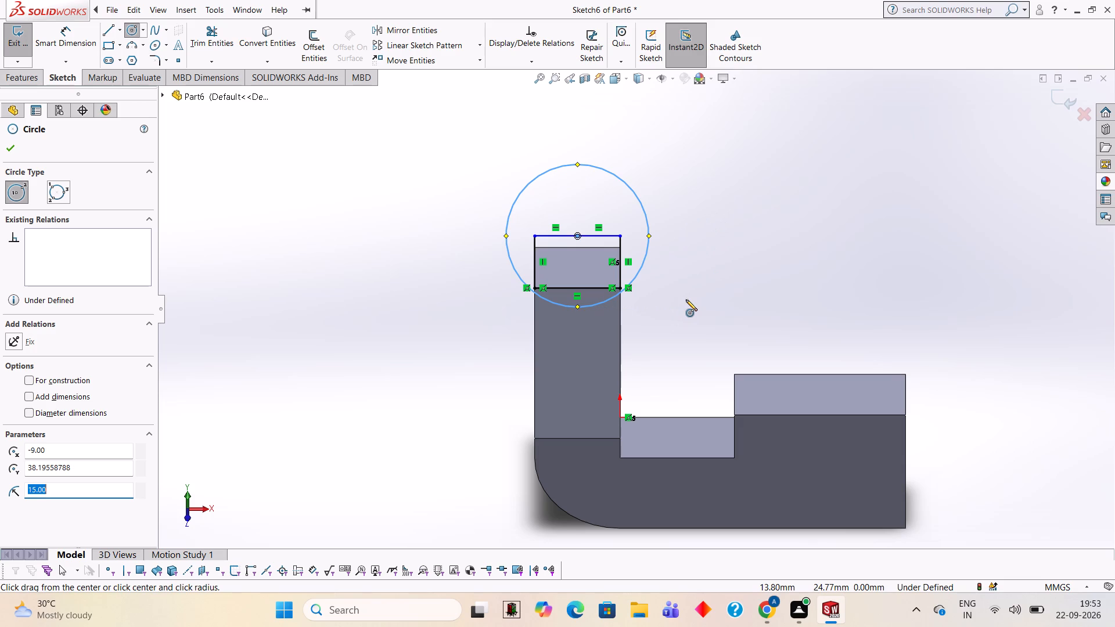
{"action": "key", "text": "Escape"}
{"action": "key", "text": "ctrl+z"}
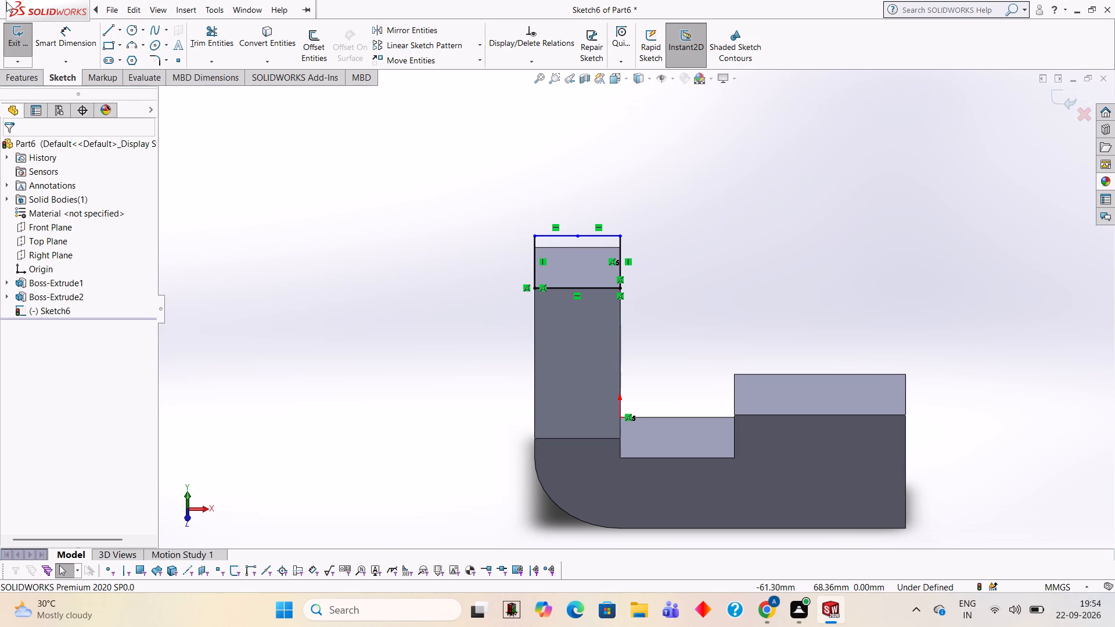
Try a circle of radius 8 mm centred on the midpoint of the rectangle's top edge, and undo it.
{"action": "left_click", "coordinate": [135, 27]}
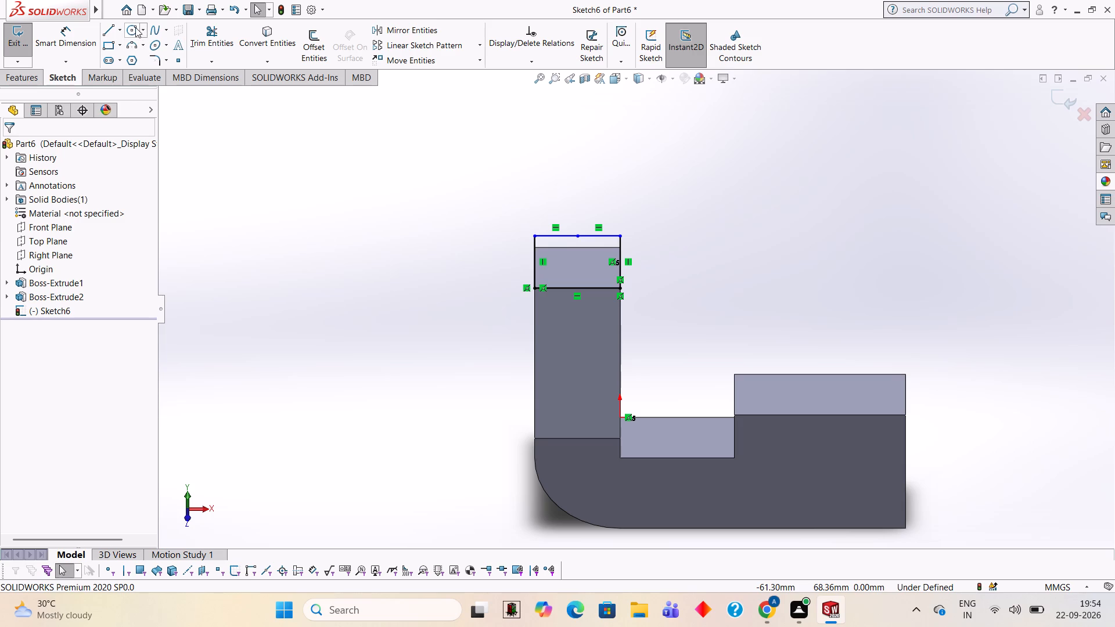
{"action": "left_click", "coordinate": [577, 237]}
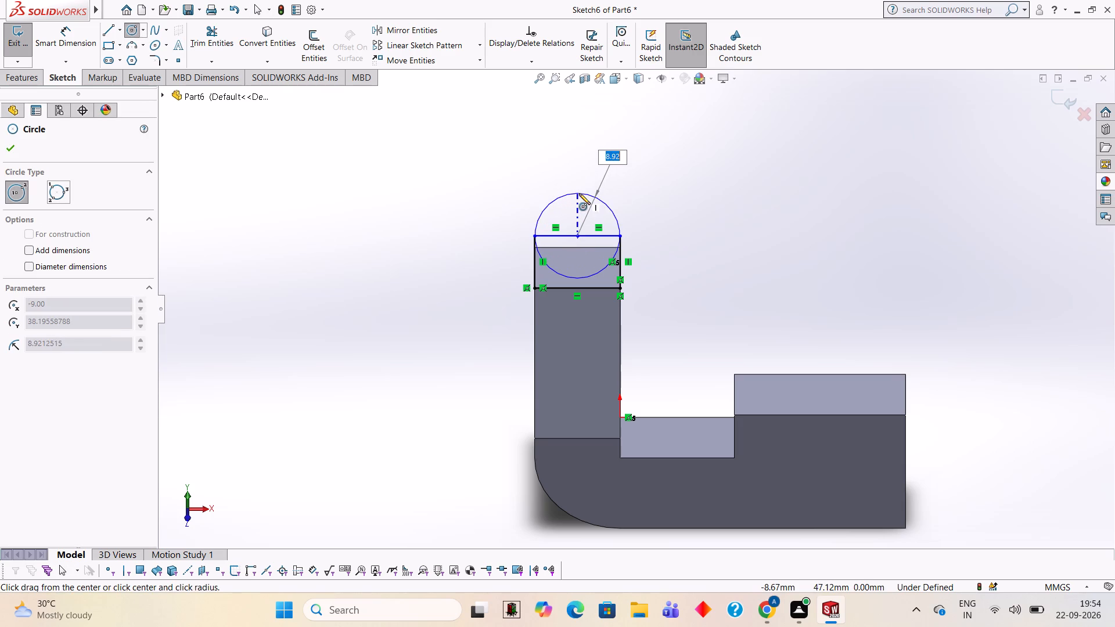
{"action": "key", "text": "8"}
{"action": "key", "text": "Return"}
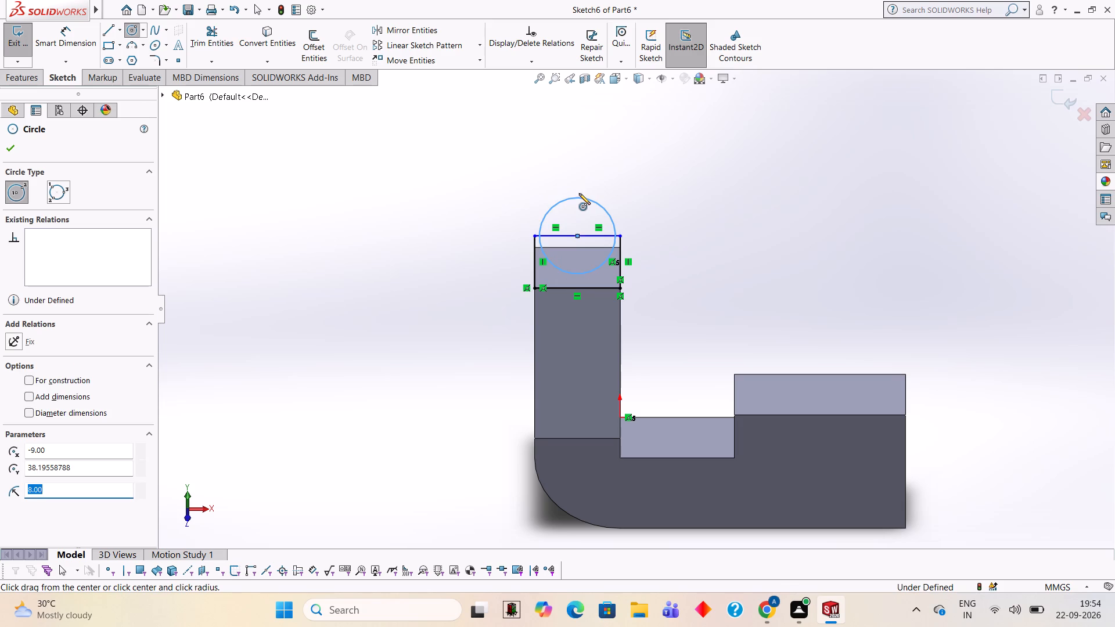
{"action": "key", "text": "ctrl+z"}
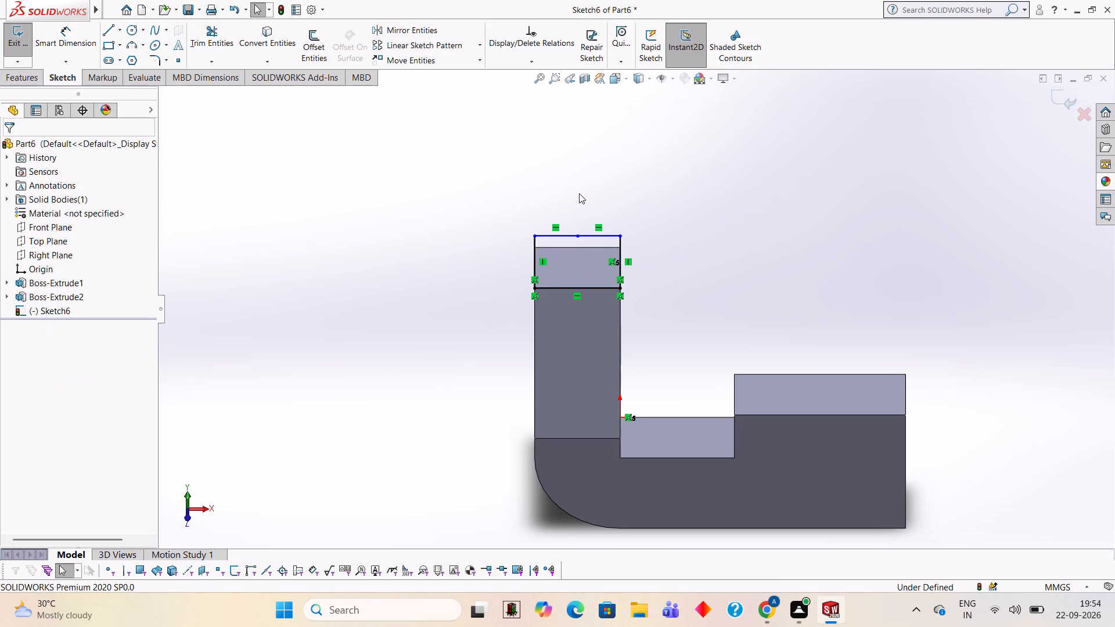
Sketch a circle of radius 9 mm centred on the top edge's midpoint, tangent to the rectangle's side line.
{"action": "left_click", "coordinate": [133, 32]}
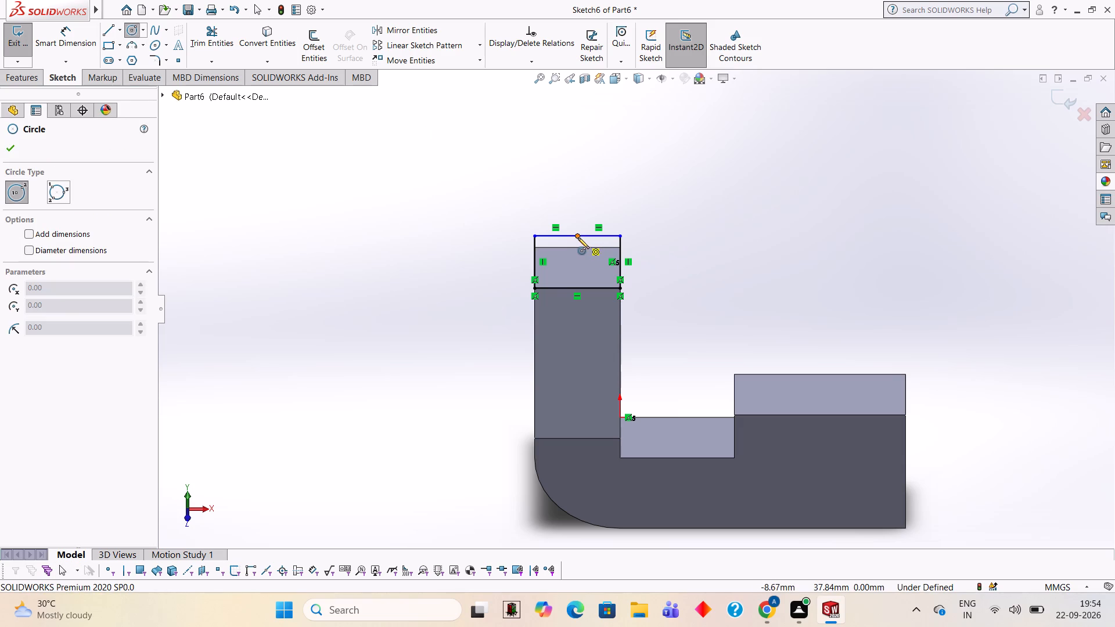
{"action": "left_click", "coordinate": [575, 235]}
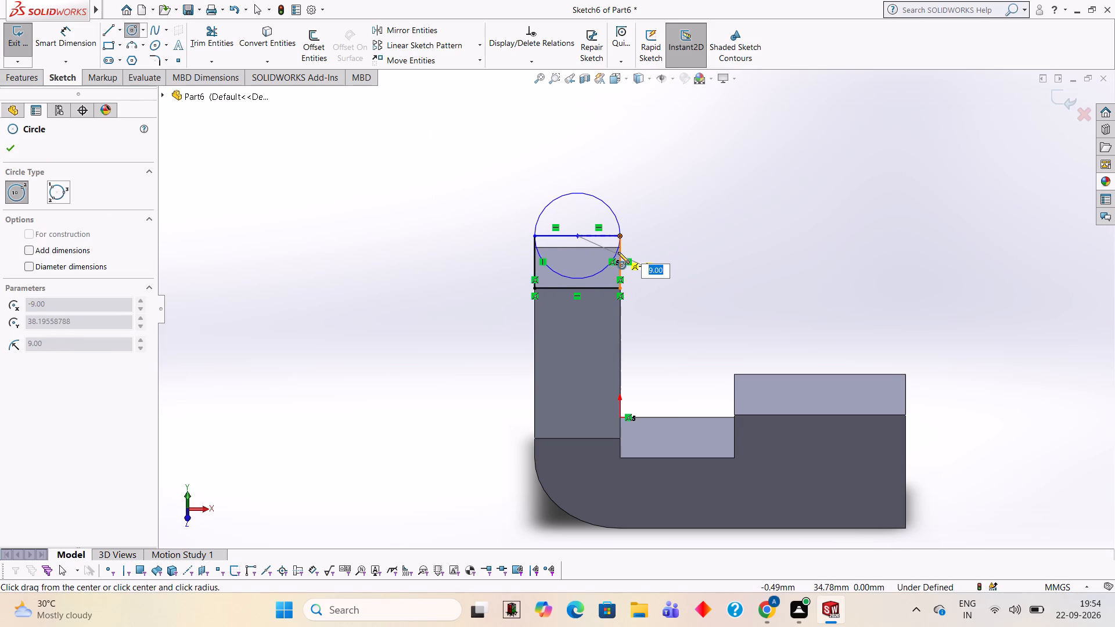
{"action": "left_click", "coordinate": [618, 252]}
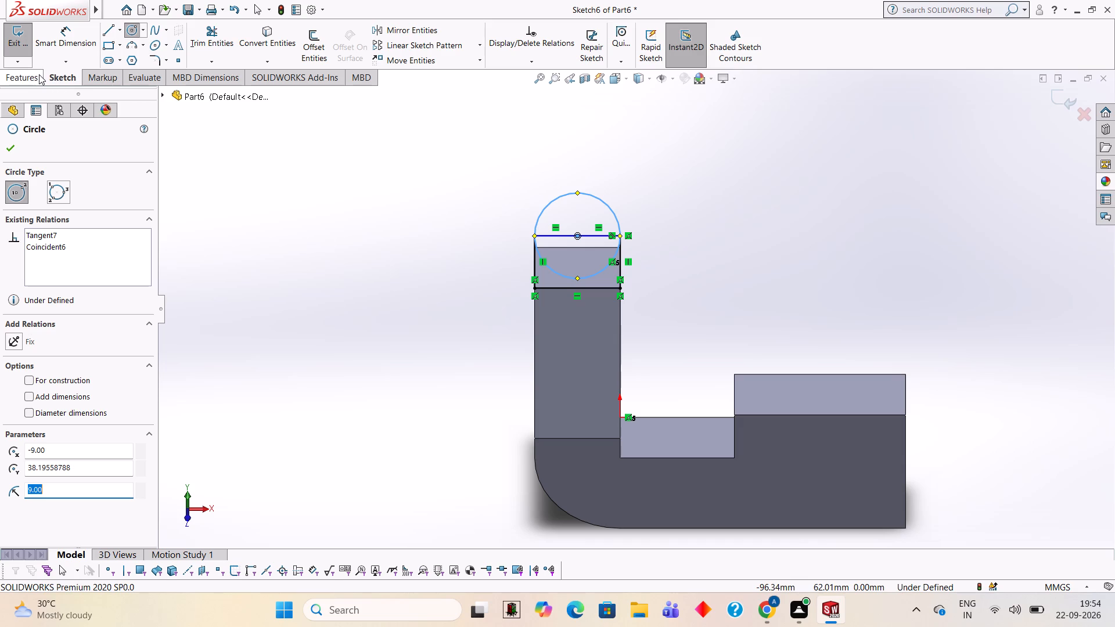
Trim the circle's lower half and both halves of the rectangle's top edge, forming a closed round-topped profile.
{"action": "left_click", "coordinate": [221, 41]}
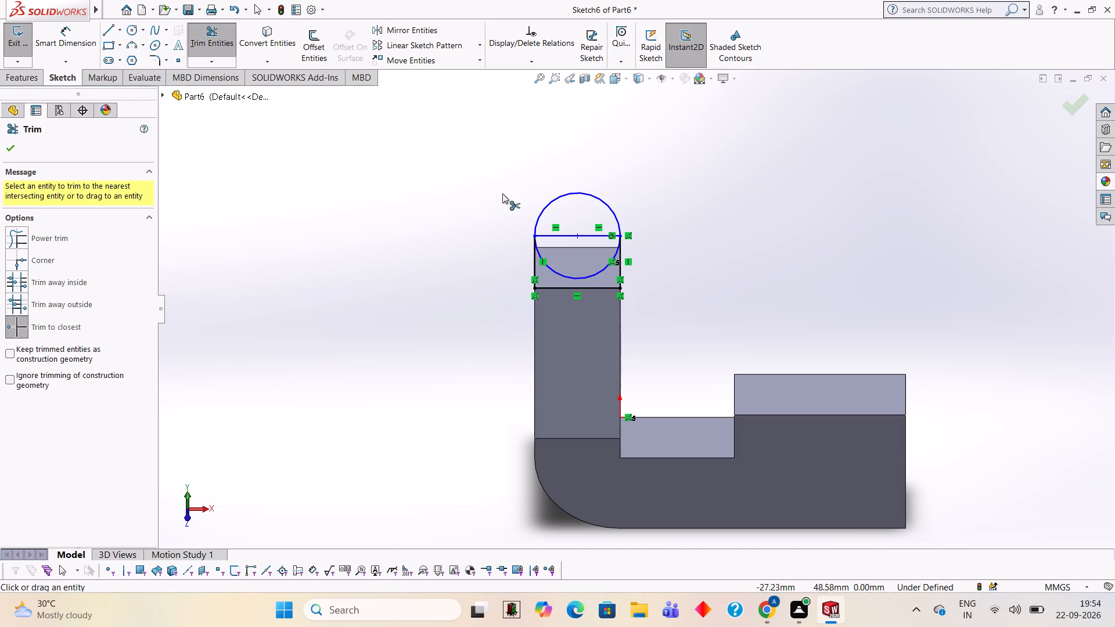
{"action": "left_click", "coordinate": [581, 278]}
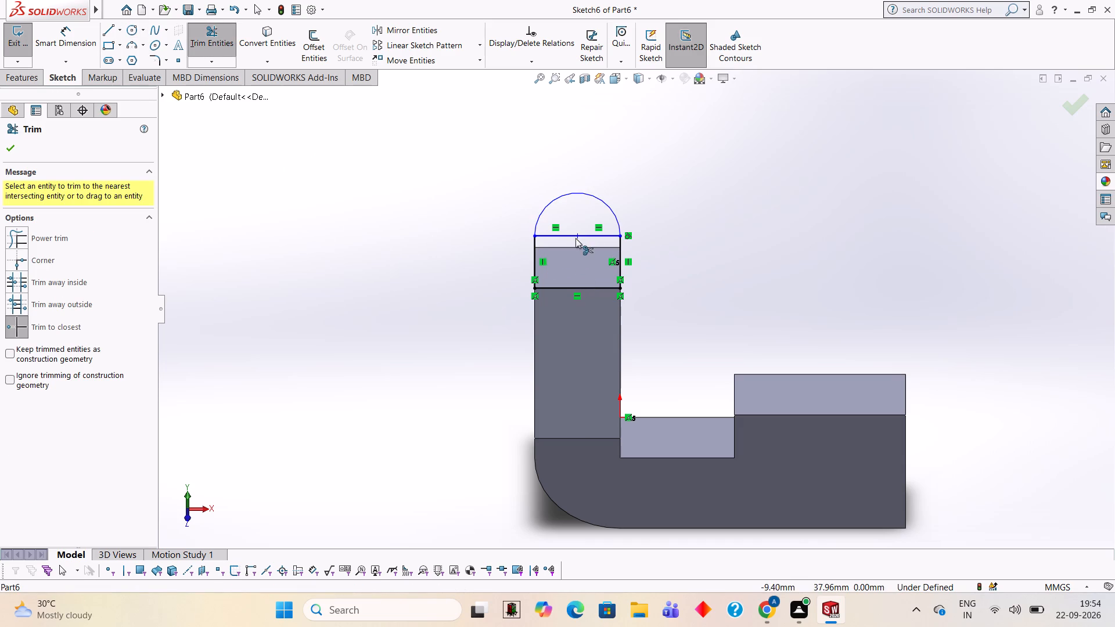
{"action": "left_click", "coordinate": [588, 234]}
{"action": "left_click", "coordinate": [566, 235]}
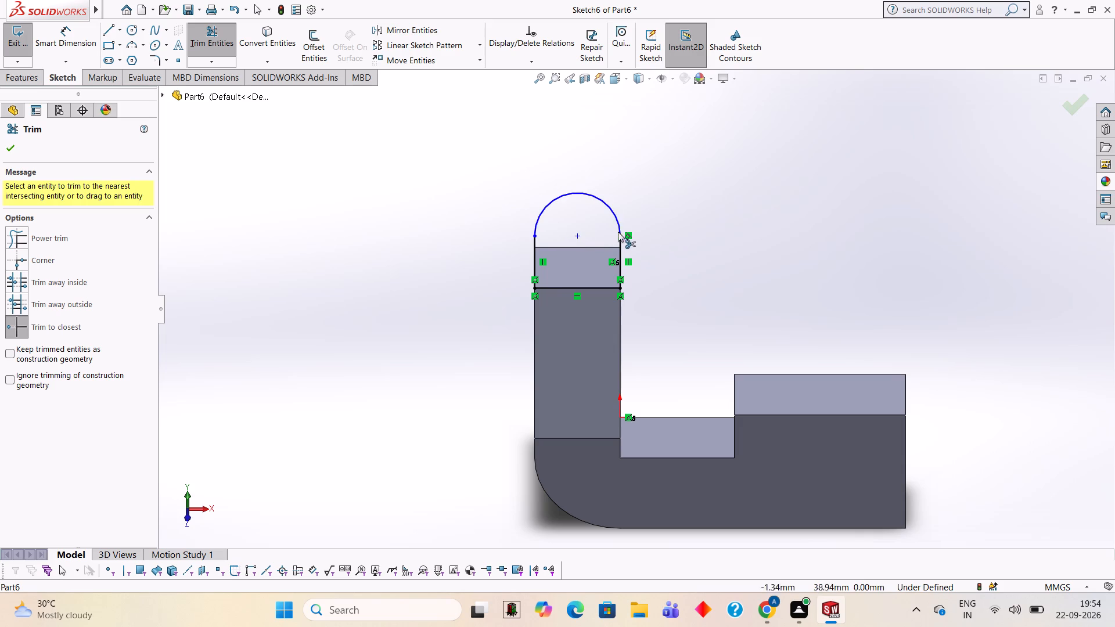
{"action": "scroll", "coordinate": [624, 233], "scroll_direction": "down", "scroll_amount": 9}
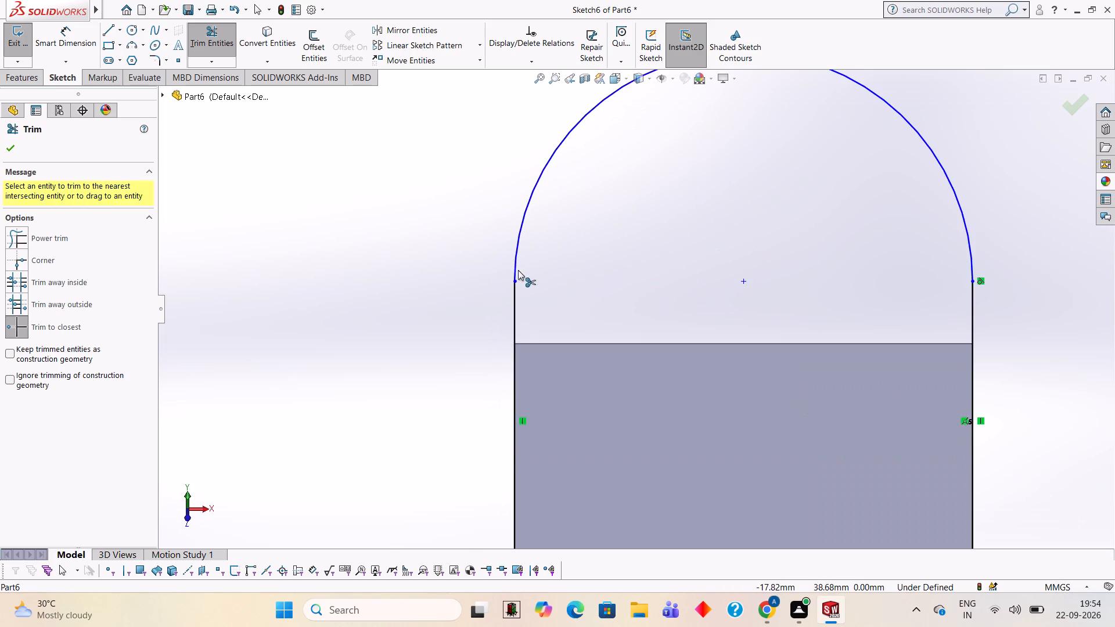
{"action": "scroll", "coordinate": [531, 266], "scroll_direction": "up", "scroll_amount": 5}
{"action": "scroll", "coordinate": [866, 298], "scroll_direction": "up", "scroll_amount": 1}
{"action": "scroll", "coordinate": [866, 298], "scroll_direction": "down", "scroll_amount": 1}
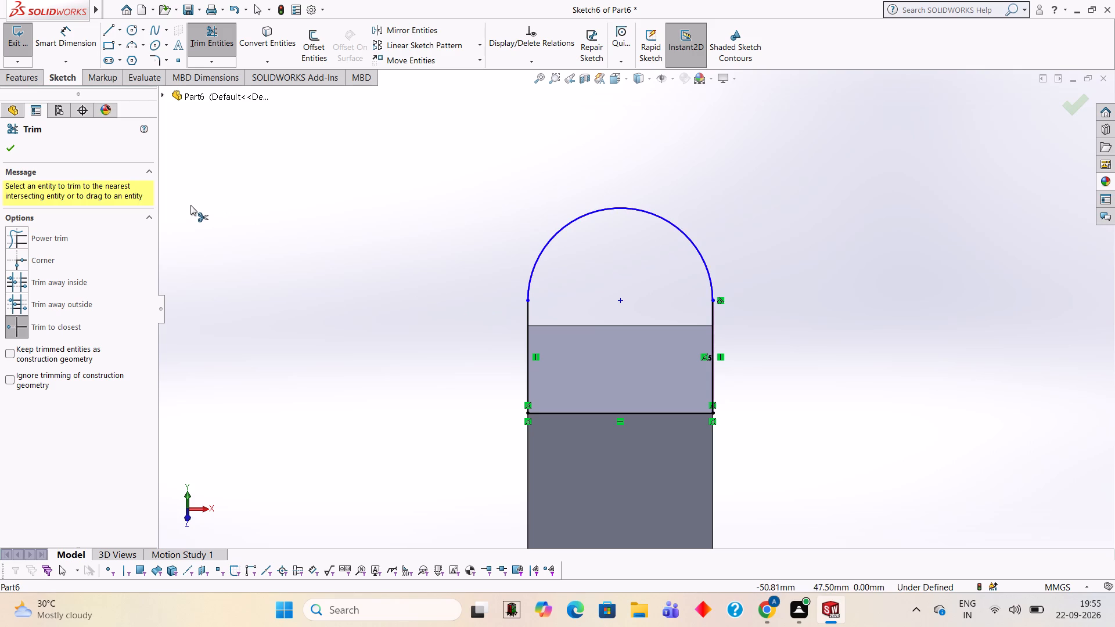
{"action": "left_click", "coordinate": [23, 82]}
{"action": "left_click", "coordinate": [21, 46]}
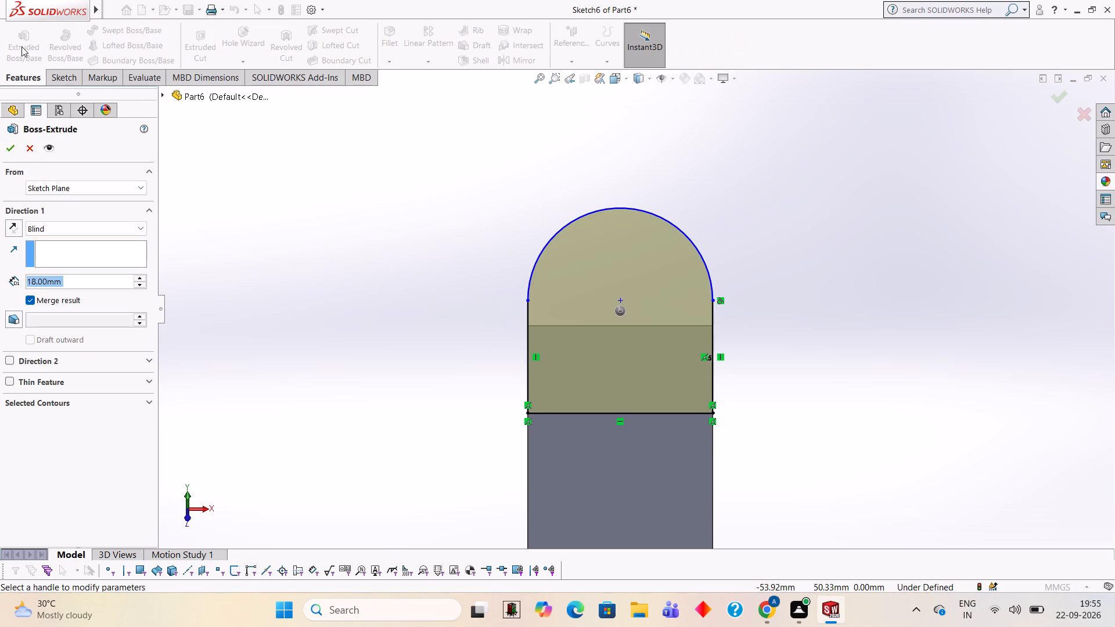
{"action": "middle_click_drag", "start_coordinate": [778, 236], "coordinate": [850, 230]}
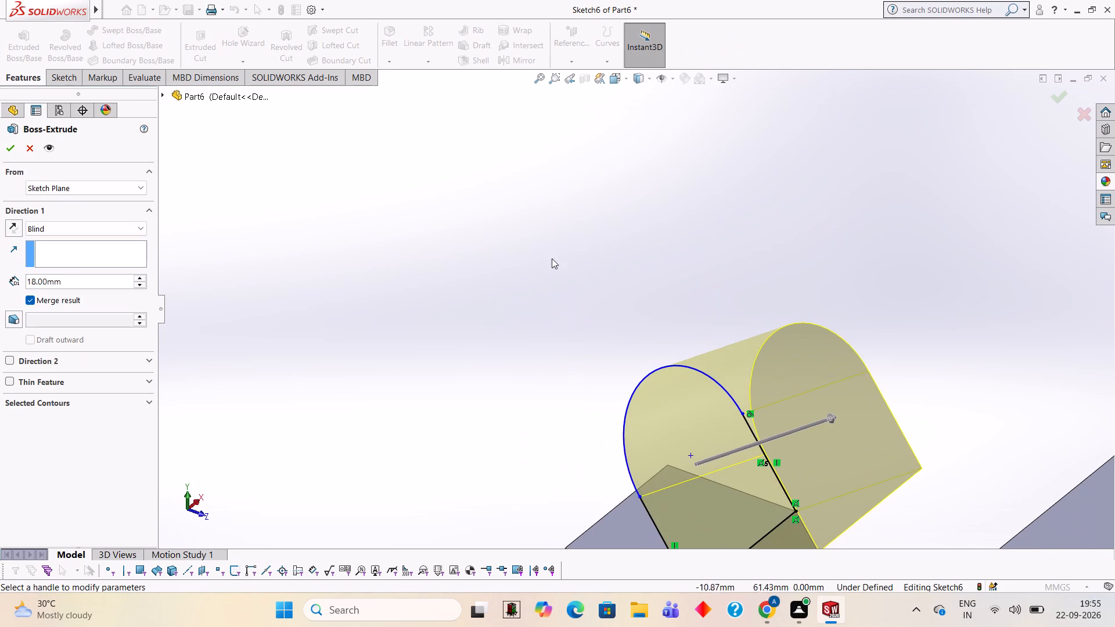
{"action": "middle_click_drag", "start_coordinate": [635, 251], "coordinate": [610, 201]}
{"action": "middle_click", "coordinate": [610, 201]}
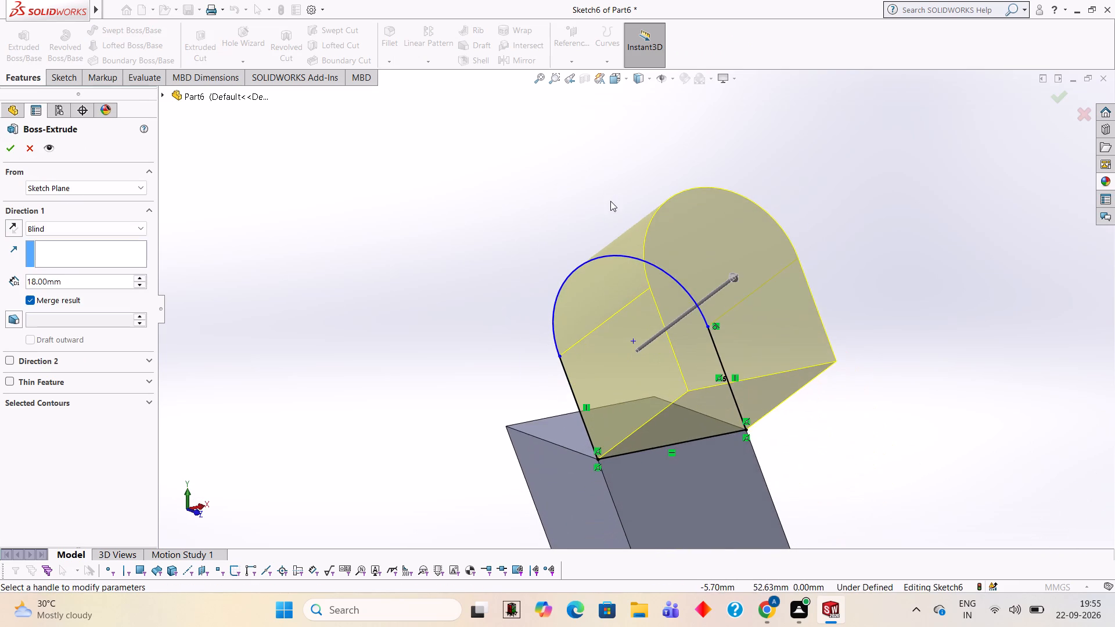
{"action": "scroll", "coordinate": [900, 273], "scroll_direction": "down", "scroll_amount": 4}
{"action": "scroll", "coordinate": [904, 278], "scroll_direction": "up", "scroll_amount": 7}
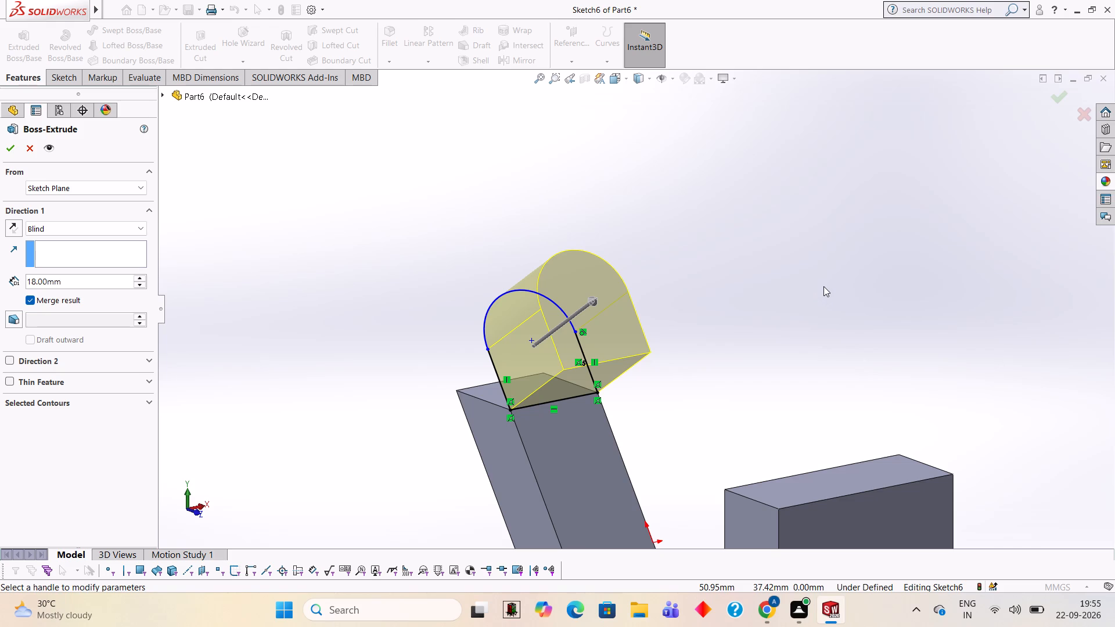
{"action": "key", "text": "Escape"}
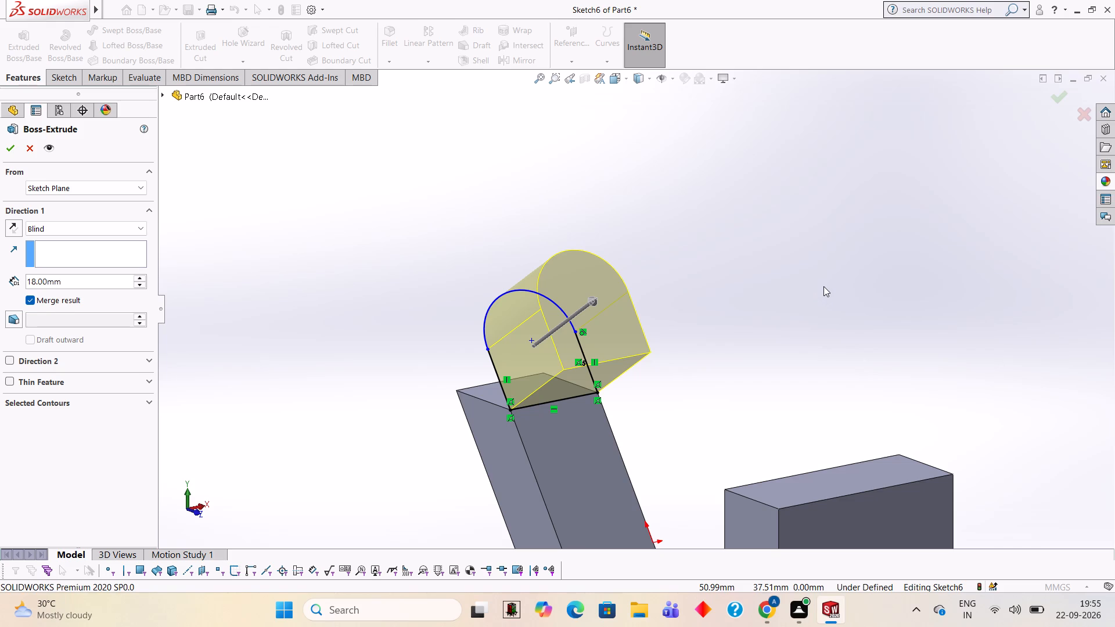
Undo all the profile geometry drawn on the slanted arm's face and exit the empty sketch.
{"action": "key", "text": "ctrl+z"}
{"action": "key", "text": "ctrl+z"}
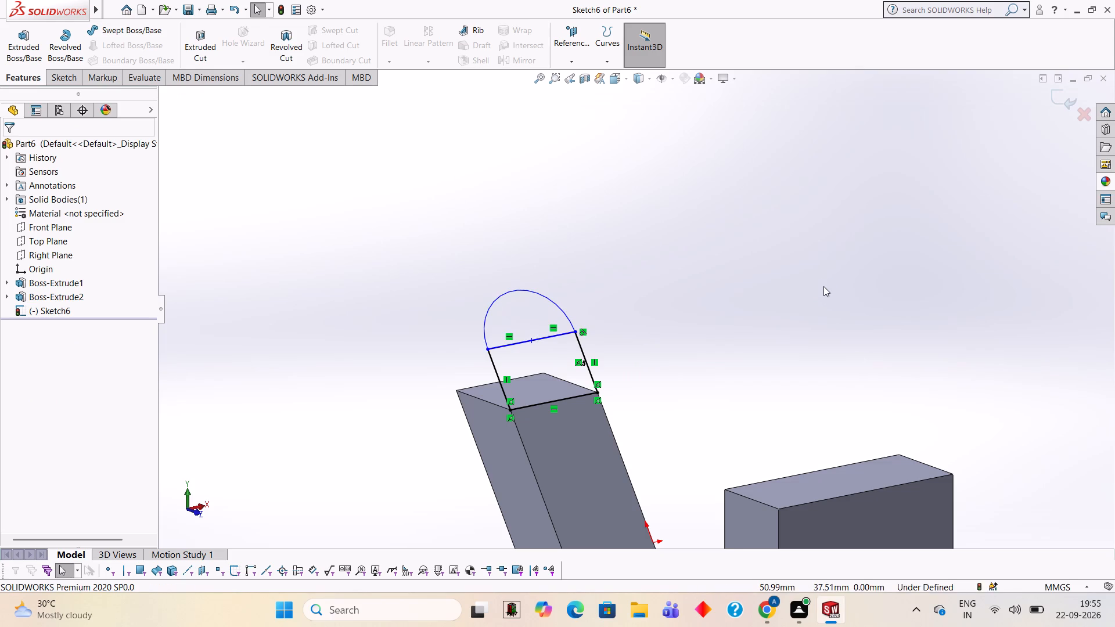
{"action": "key", "text": "ctrl+z"}
{"action": "key", "text": "ctrl+z"}
{"action": "key", "text": "ctrl+z"}
{"action": "key", "text": "ctrl+z"}
{"action": "key", "text": "ctrl+z"}
{"action": "key", "text": "ctrl+z"}
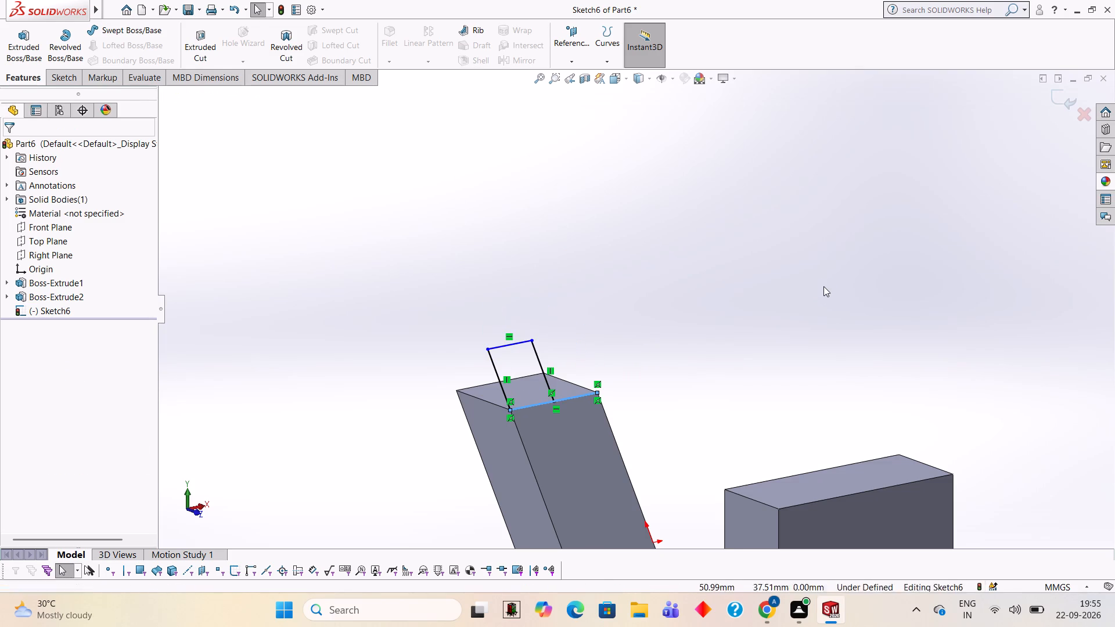
{"action": "key", "text": "ctrl+z"}
{"action": "key", "text": "ctrl+z"}
{"action": "key", "text": "ctrl+z"}
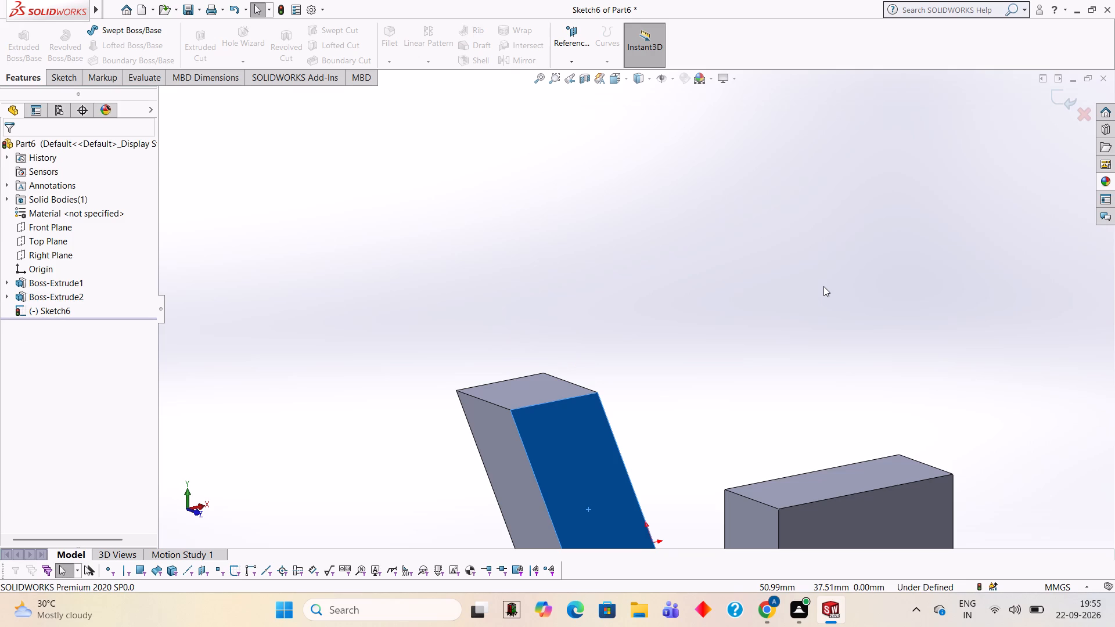
{"action": "left_click", "coordinate": [1067, 99]}
Examine the slanted arm and its top face from several sides.
{"action": "middle_click_drag", "start_coordinate": [841, 264], "coordinate": [869, 269]}
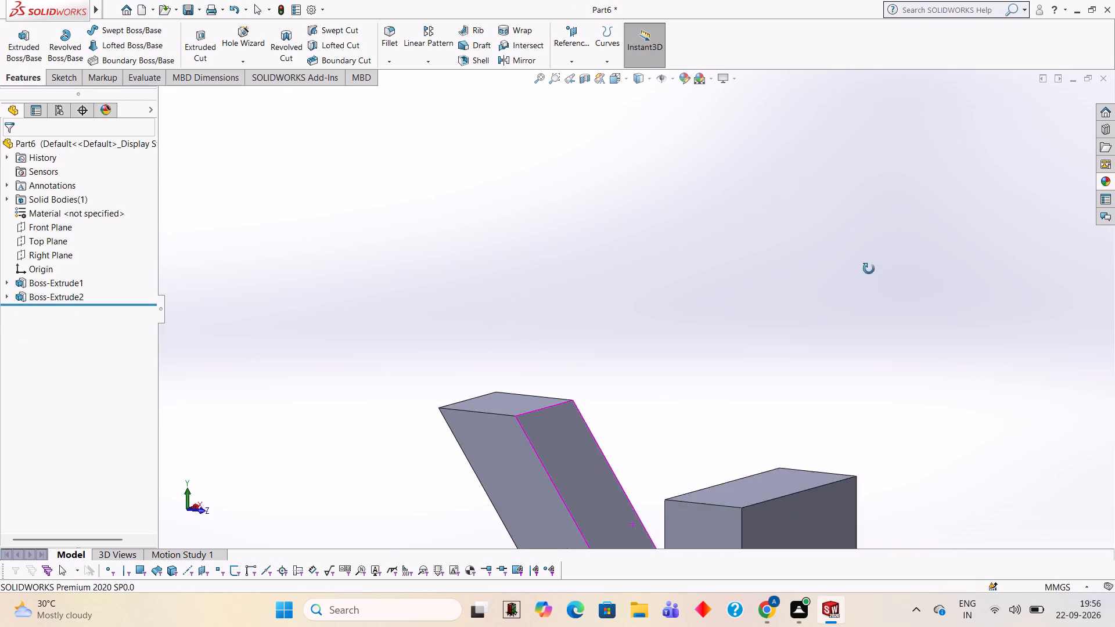
{"action": "middle_click_drag", "start_coordinate": [869, 269], "coordinate": [797, 260]}
{"action": "middle_click_drag", "start_coordinate": [783, 253], "coordinate": [795, 459]}
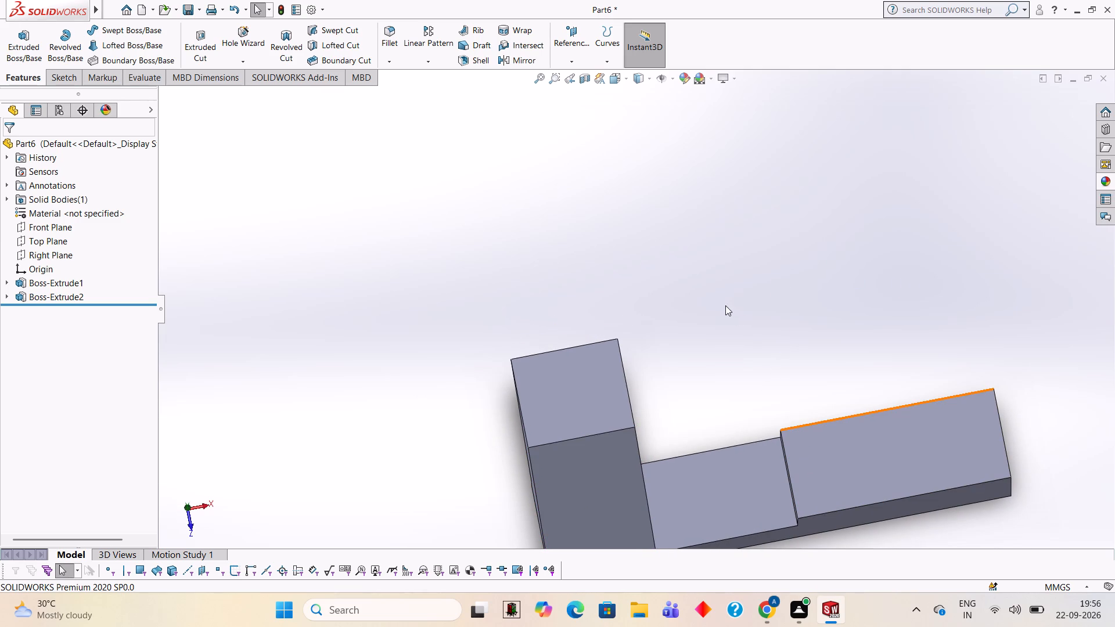
{"action": "middle_click_drag", "start_coordinate": [729, 307], "coordinate": [816, 193]}
{"action": "middle_click_drag", "start_coordinate": [721, 333], "coordinate": [753, 219]}
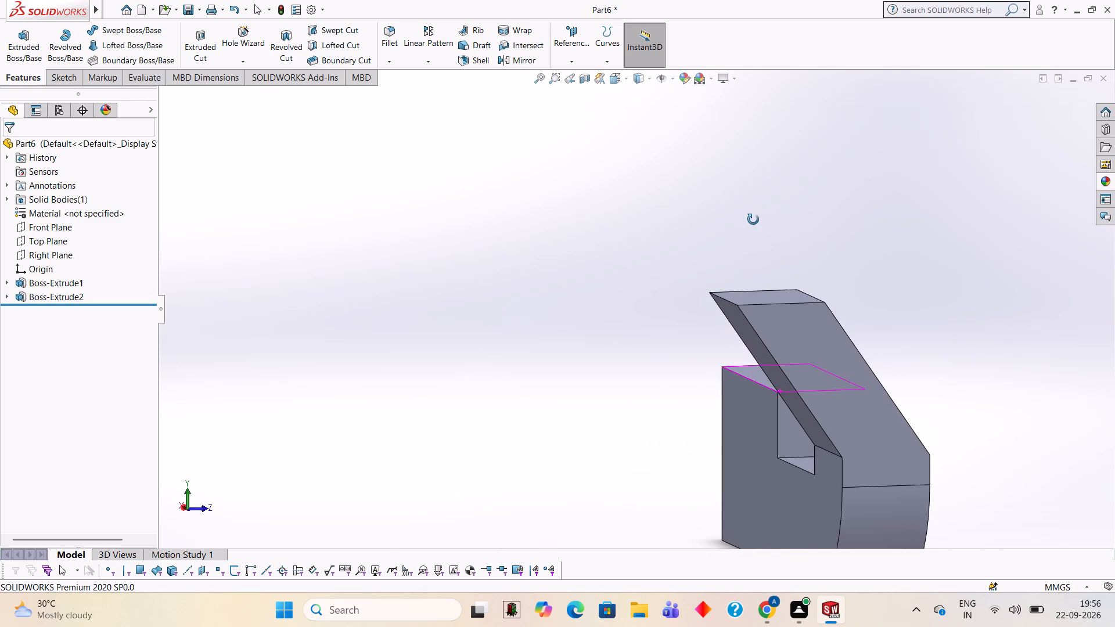
{"action": "middle_click_drag", "start_coordinate": [753, 219], "coordinate": [736, 192]}
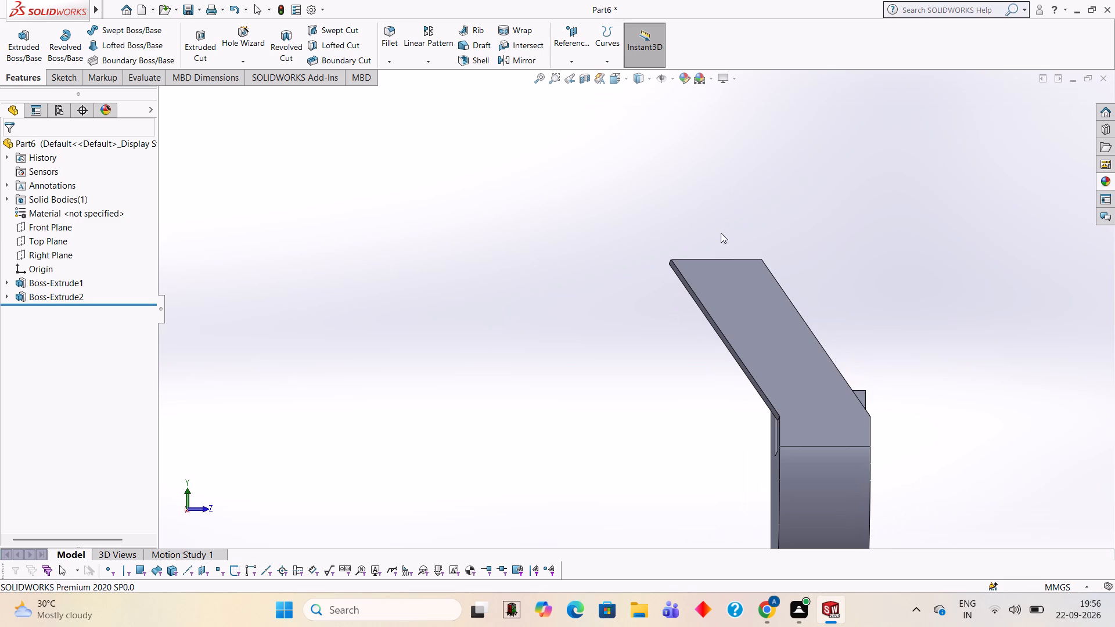
{"action": "middle_click_drag", "start_coordinate": [739, 209], "coordinate": [735, 246]}
{"action": "middle_click", "coordinate": [735, 246]}
{"action": "middle_click", "coordinate": [735, 246]}
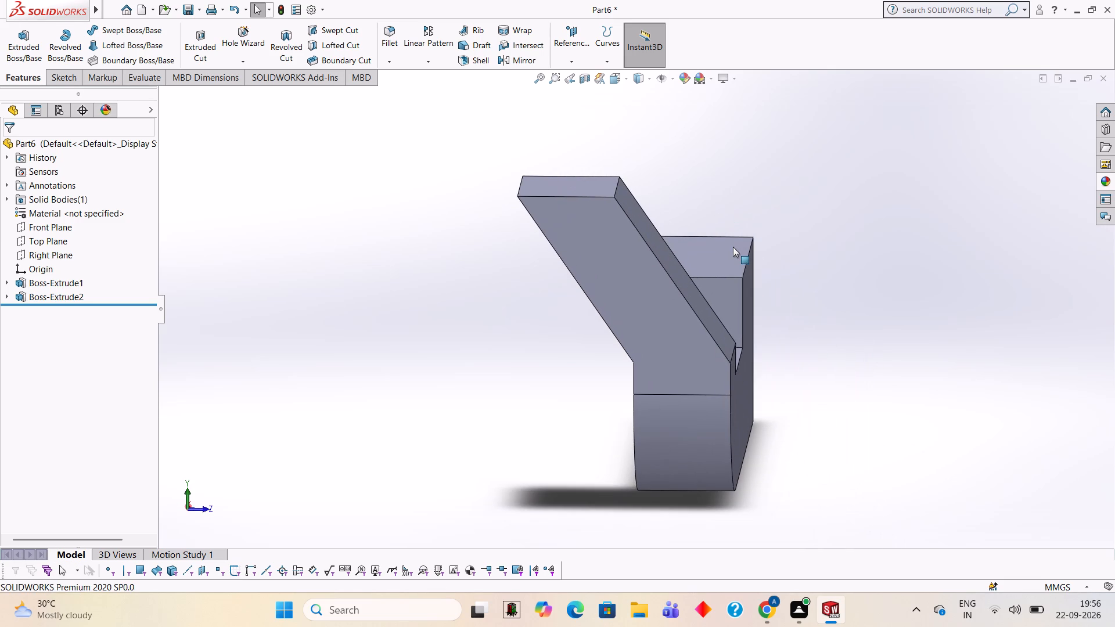
Examine the slanted arm, its top face and the stepped block from the front, back and ends.
{"action": "middle_click_drag", "start_coordinate": [840, 219], "coordinate": [851, 224]}
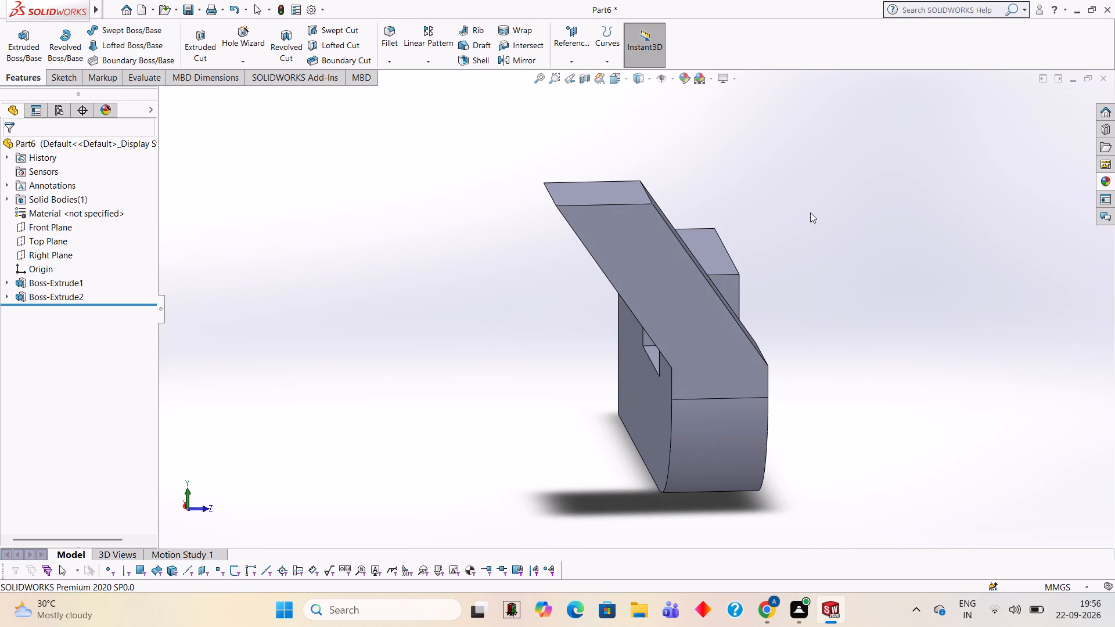
{"action": "middle_click_drag", "start_coordinate": [810, 212], "coordinate": [853, 170]}
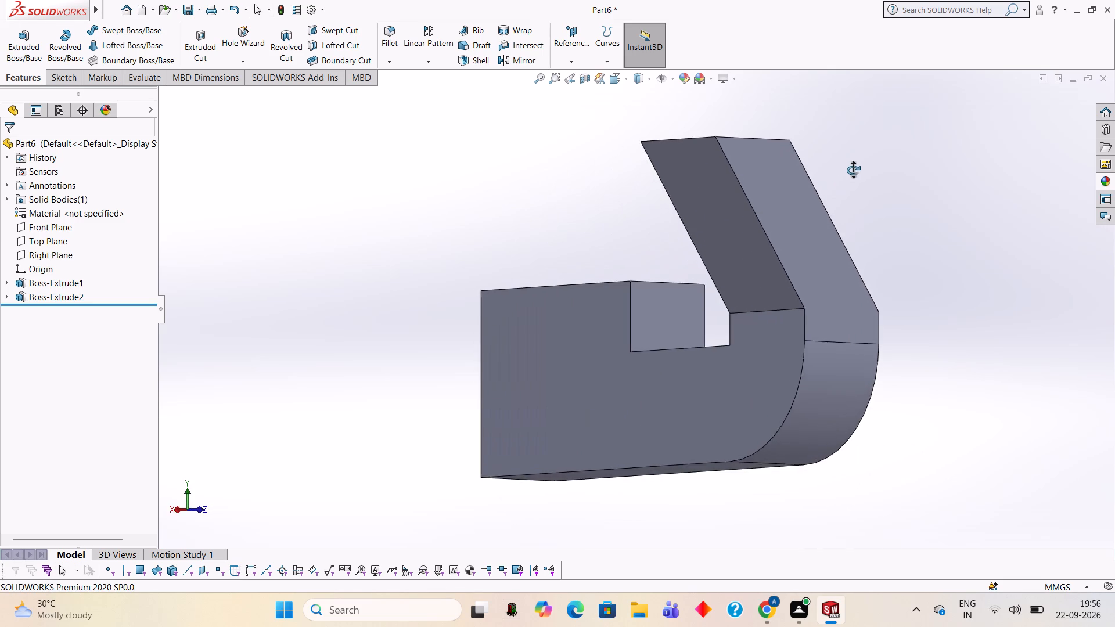
{"action": "middle_click_drag", "start_coordinate": [853, 170], "coordinate": [799, 172]}
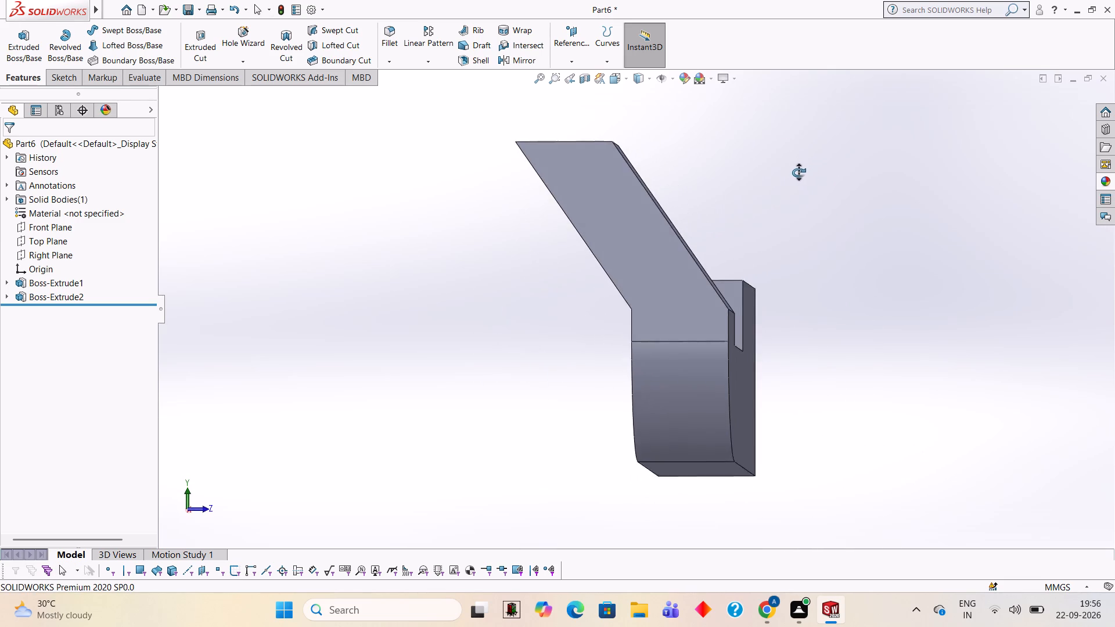
{"action": "middle_click_drag", "start_coordinate": [799, 172], "coordinate": [797, 197]}
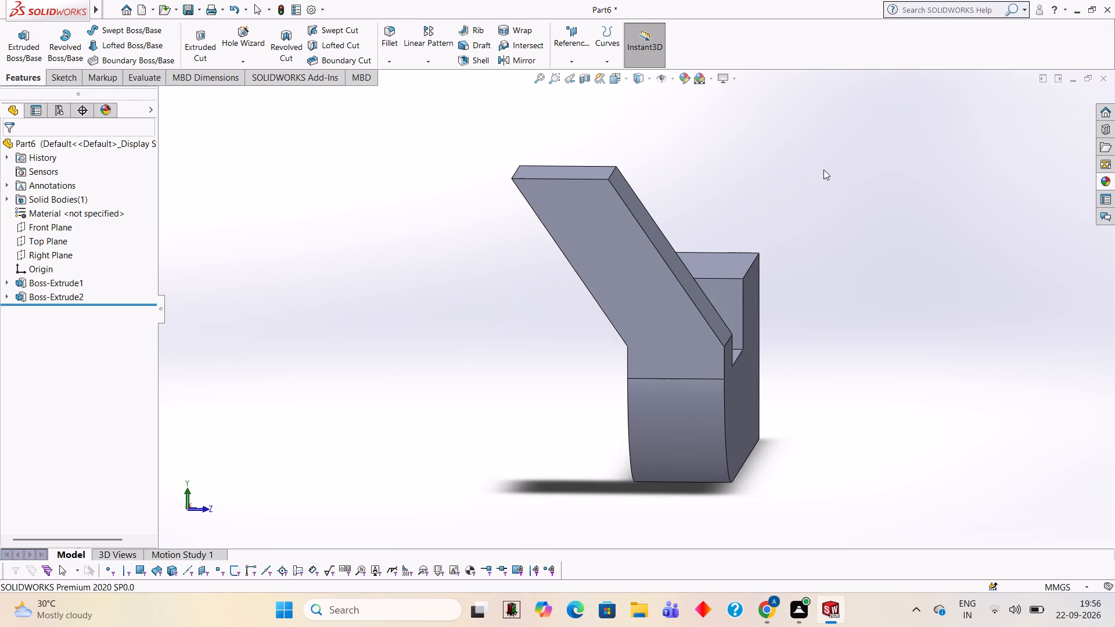
{"action": "middle_click_drag", "start_coordinate": [852, 235], "coordinate": [982, 239]}
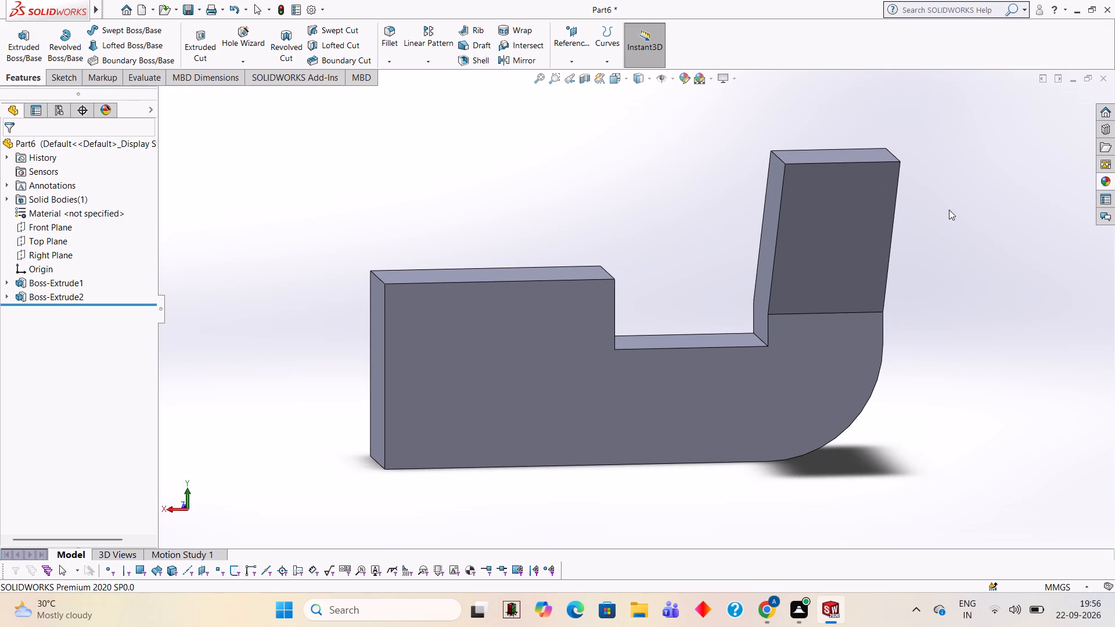
{"action": "middle_click", "coordinate": [946, 210]}
{"action": "middle_click_drag", "start_coordinate": [938, 209], "coordinate": [925, 211]}
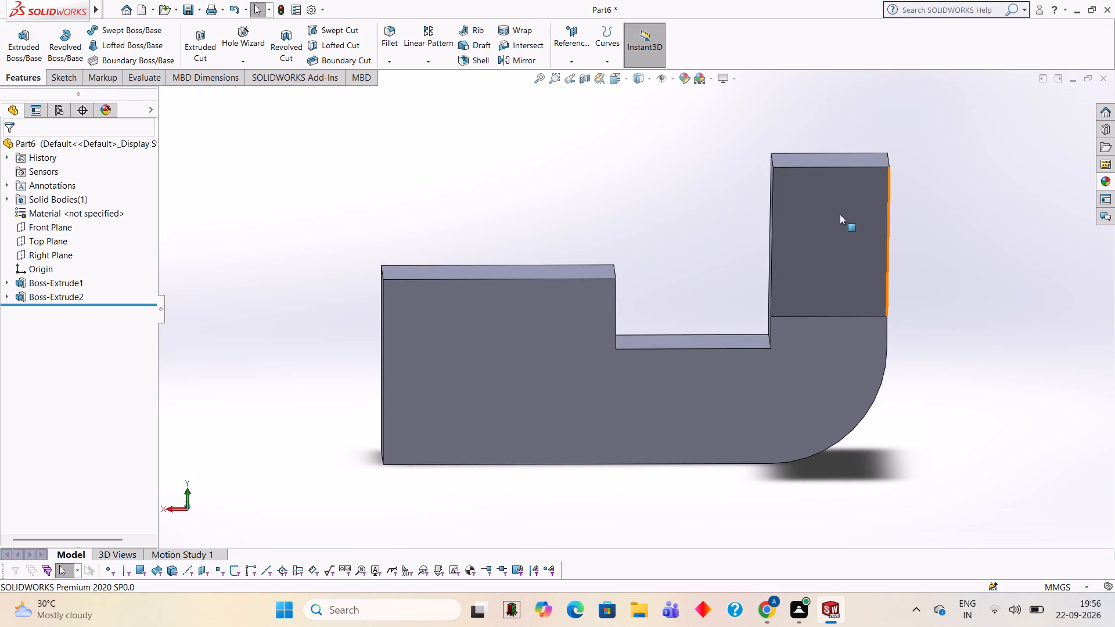
{"action": "middle_click_drag", "start_coordinate": [916, 173], "coordinate": [867, 179]}
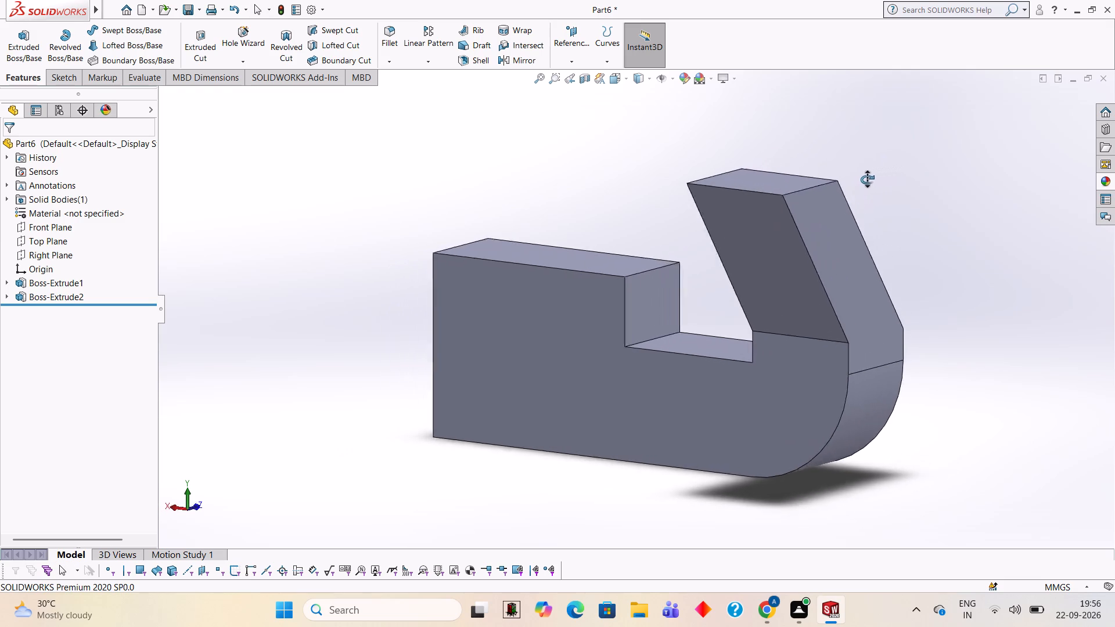
{"action": "middle_click_drag", "start_coordinate": [867, 179], "coordinate": [816, 174]}
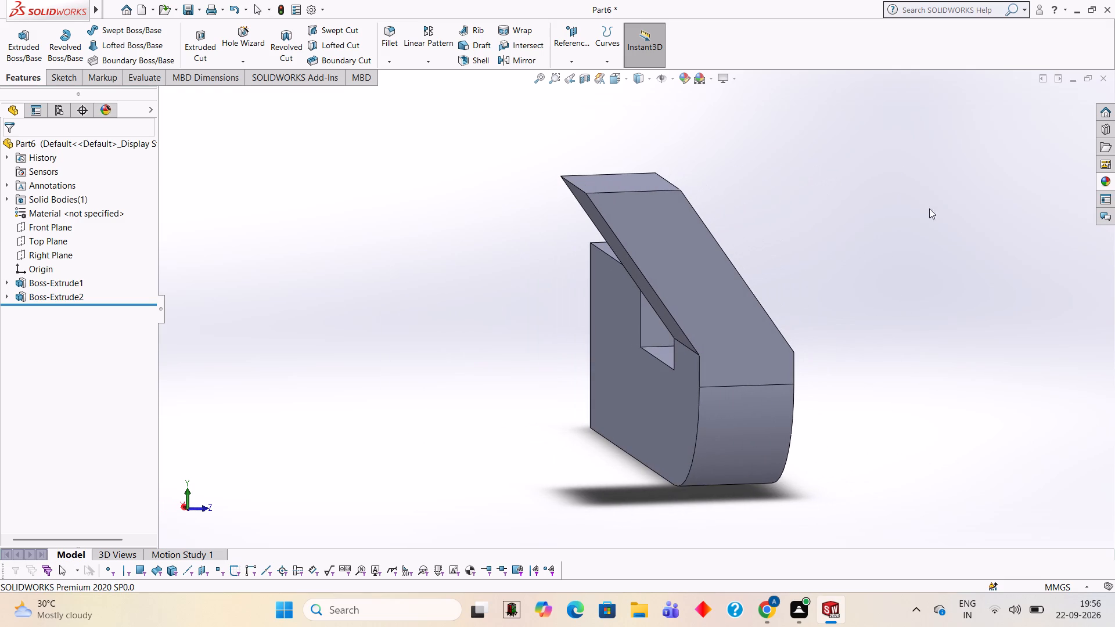
{"action": "middle_click_drag", "start_coordinate": [929, 208], "coordinate": [794, 207]}
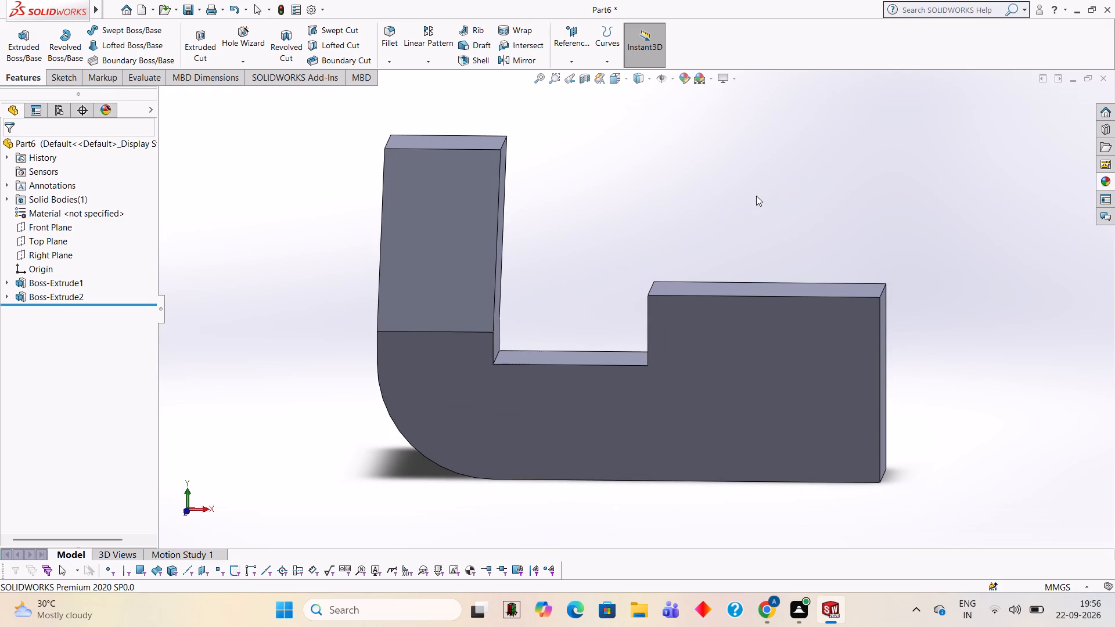
{"action": "middle_click_drag", "start_coordinate": [644, 190], "coordinate": [667, 196]}
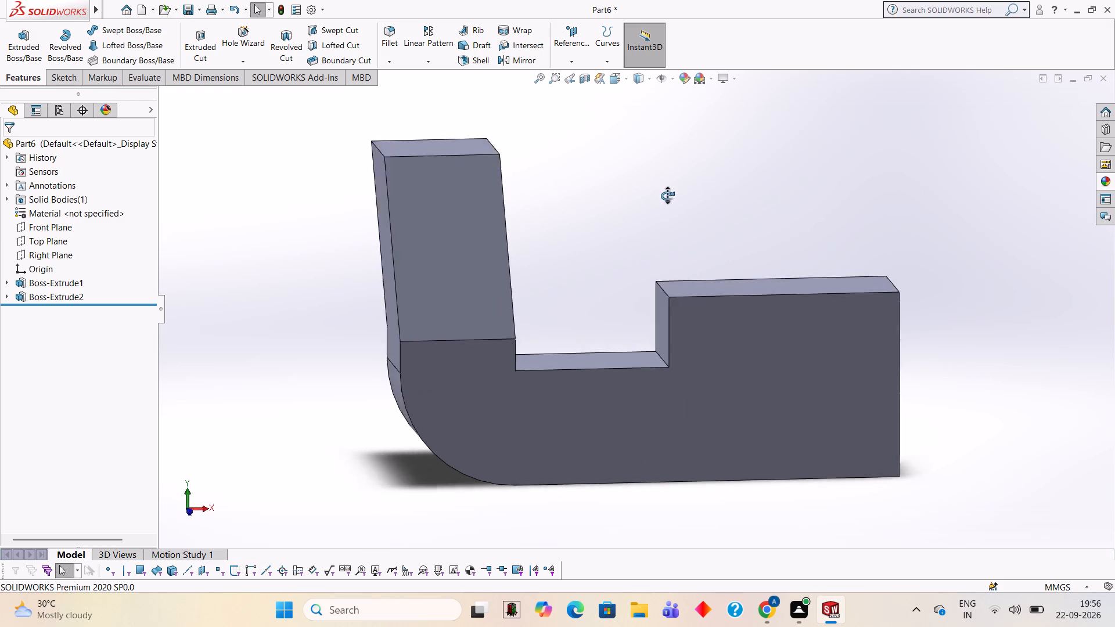
{"action": "middle_click_drag", "start_coordinate": [667, 196], "coordinate": [726, 172]}
{"action": "scroll", "coordinate": [664, 210], "scroll_direction": "up", "scroll_amount": 1}
{"action": "middle_click_drag", "start_coordinate": [664, 210], "coordinate": [710, 217]}
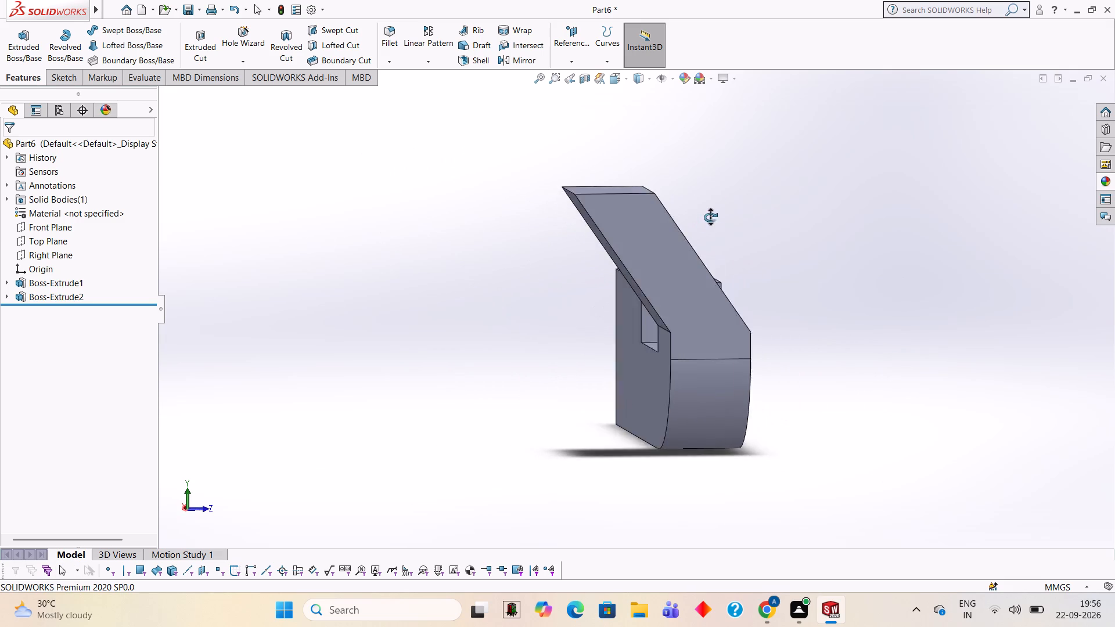
{"action": "middle_click_drag", "start_coordinate": [710, 217], "coordinate": [701, 214]}
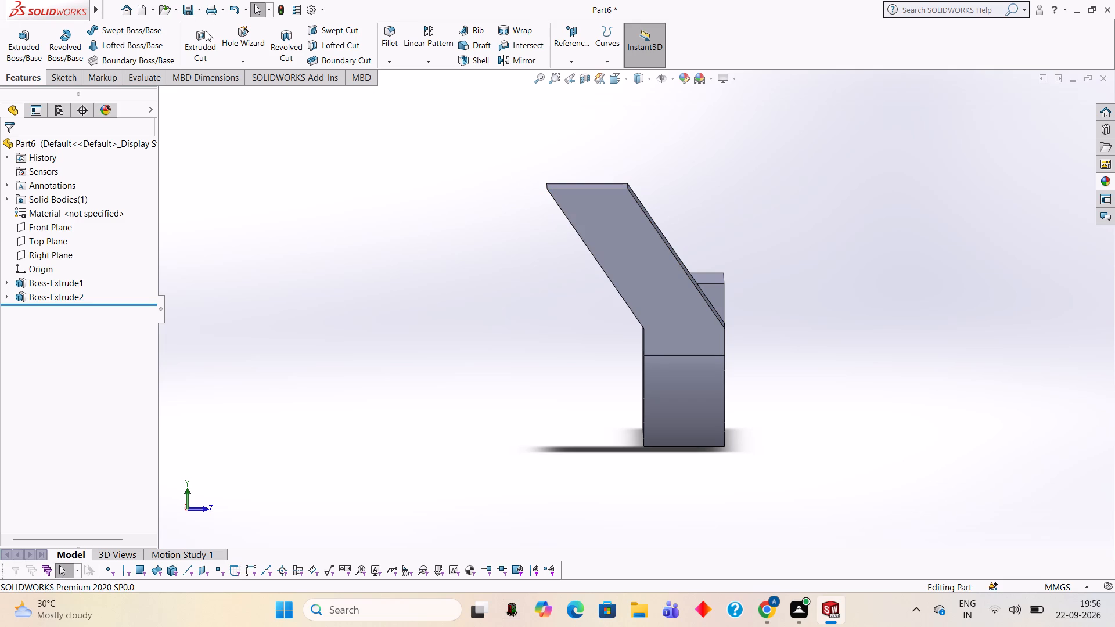
{"action": "middle_click_drag", "start_coordinate": [682, 177], "coordinate": [722, 179]}
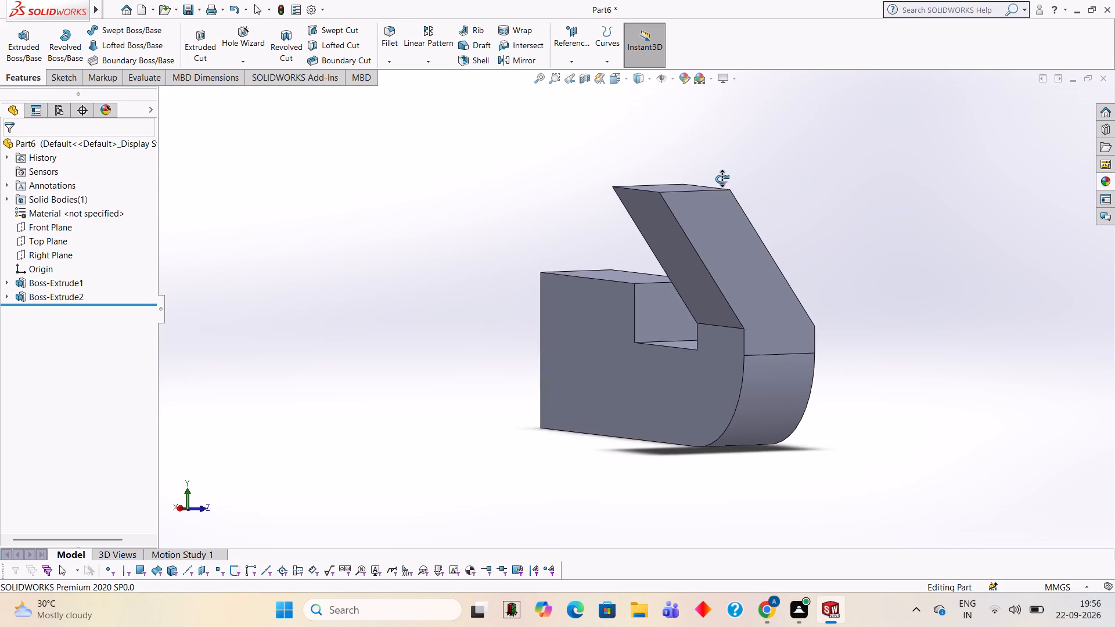
{"action": "middle_click_drag", "start_coordinate": [722, 179], "coordinate": [775, 183]}
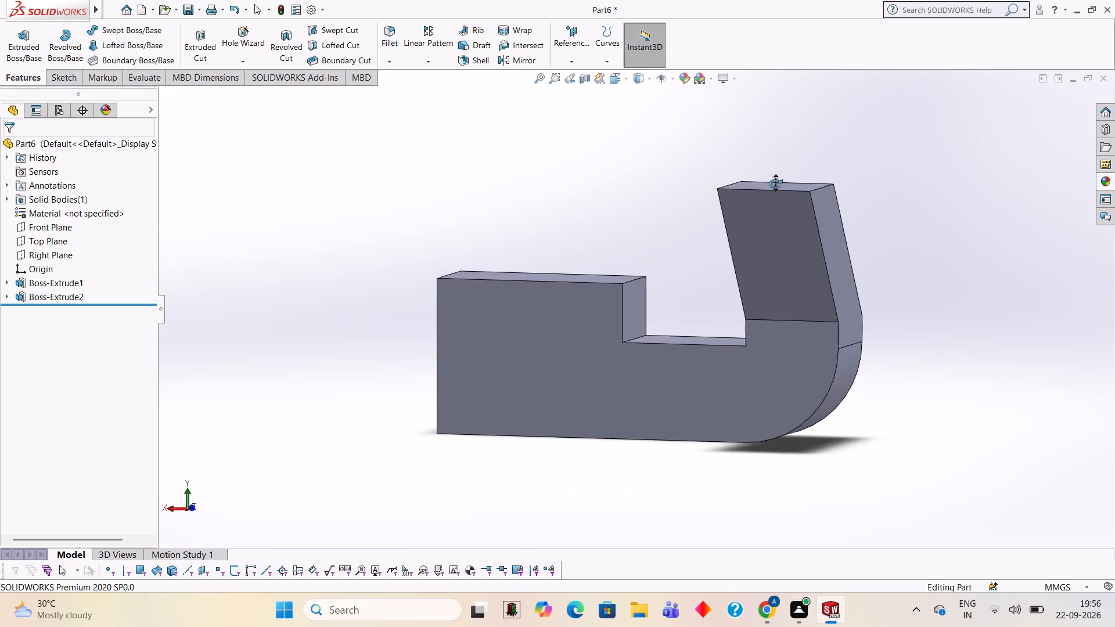
{"action": "middle_click_drag", "start_coordinate": [775, 183], "coordinate": [788, 169]}
{"action": "middle_click_drag", "start_coordinate": [839, 134], "coordinate": [848, 142]}
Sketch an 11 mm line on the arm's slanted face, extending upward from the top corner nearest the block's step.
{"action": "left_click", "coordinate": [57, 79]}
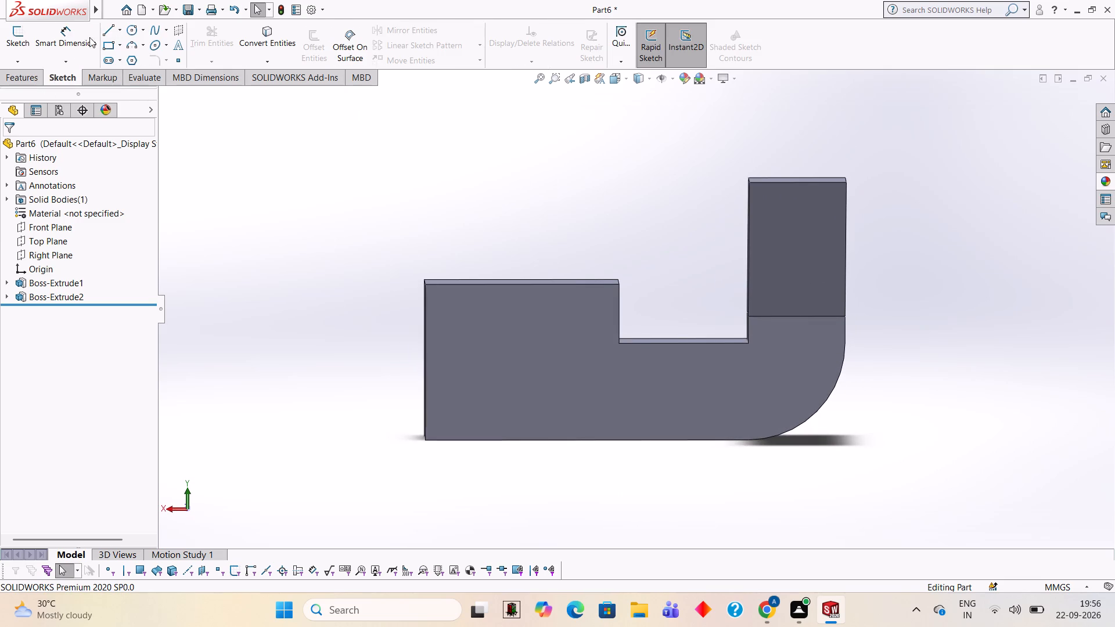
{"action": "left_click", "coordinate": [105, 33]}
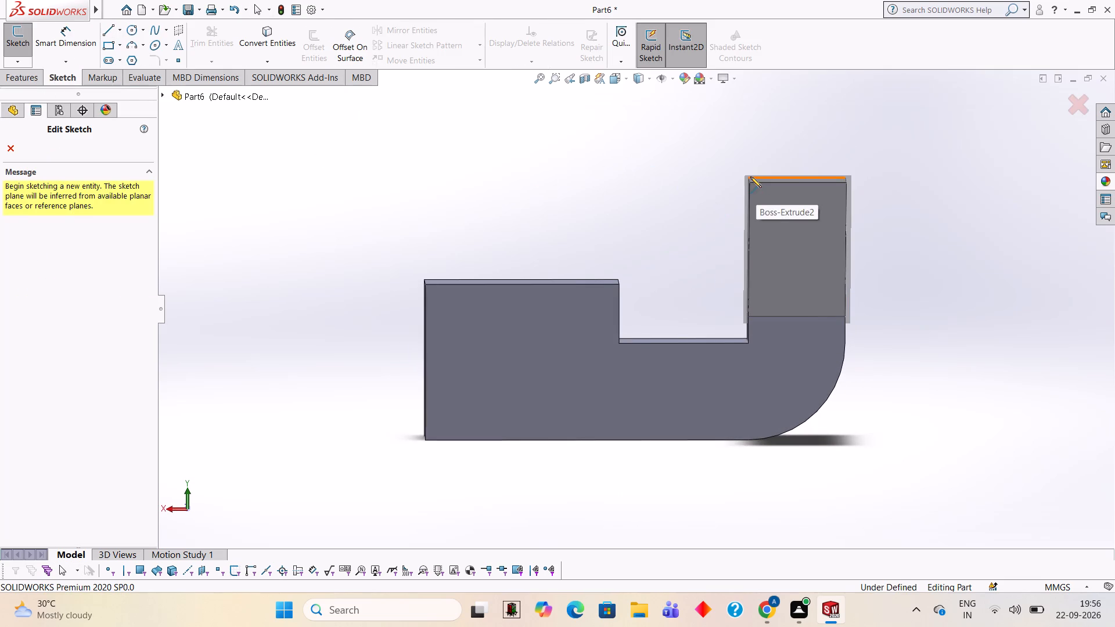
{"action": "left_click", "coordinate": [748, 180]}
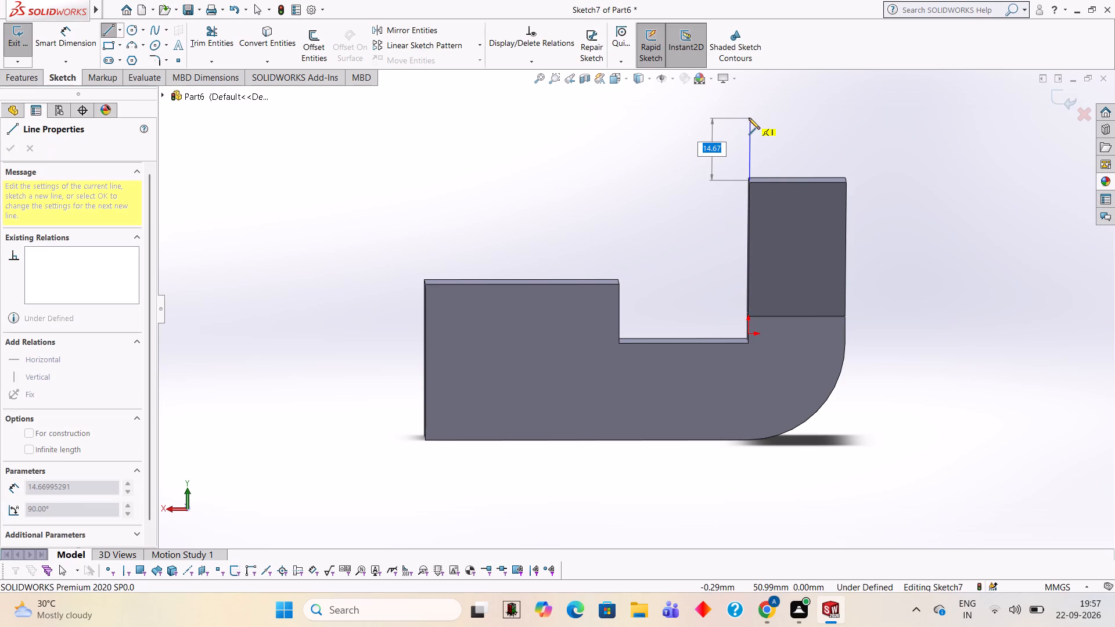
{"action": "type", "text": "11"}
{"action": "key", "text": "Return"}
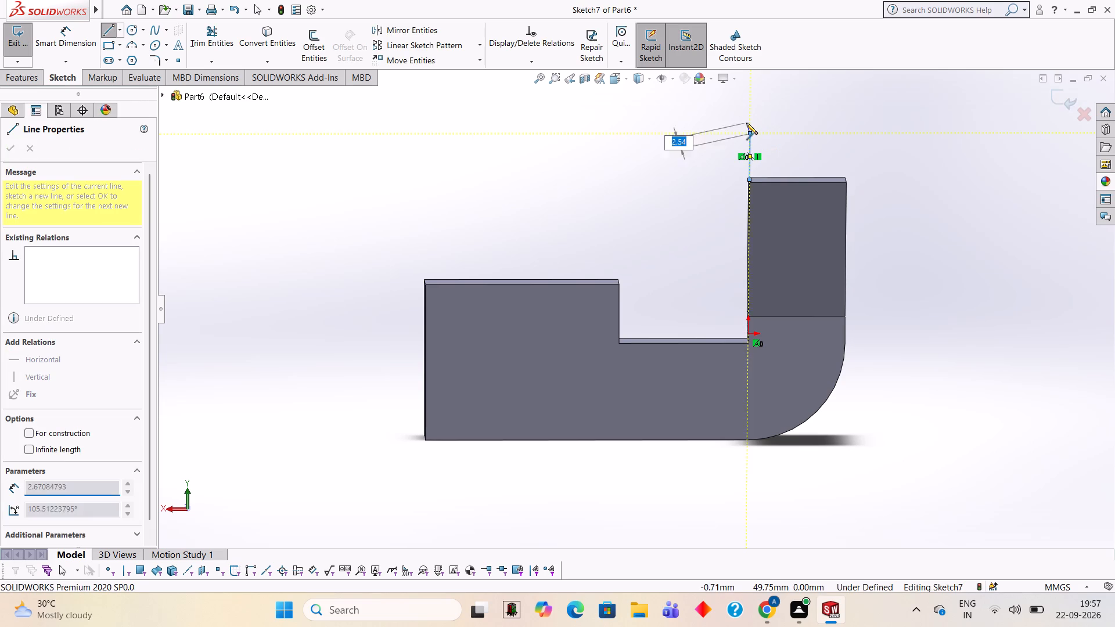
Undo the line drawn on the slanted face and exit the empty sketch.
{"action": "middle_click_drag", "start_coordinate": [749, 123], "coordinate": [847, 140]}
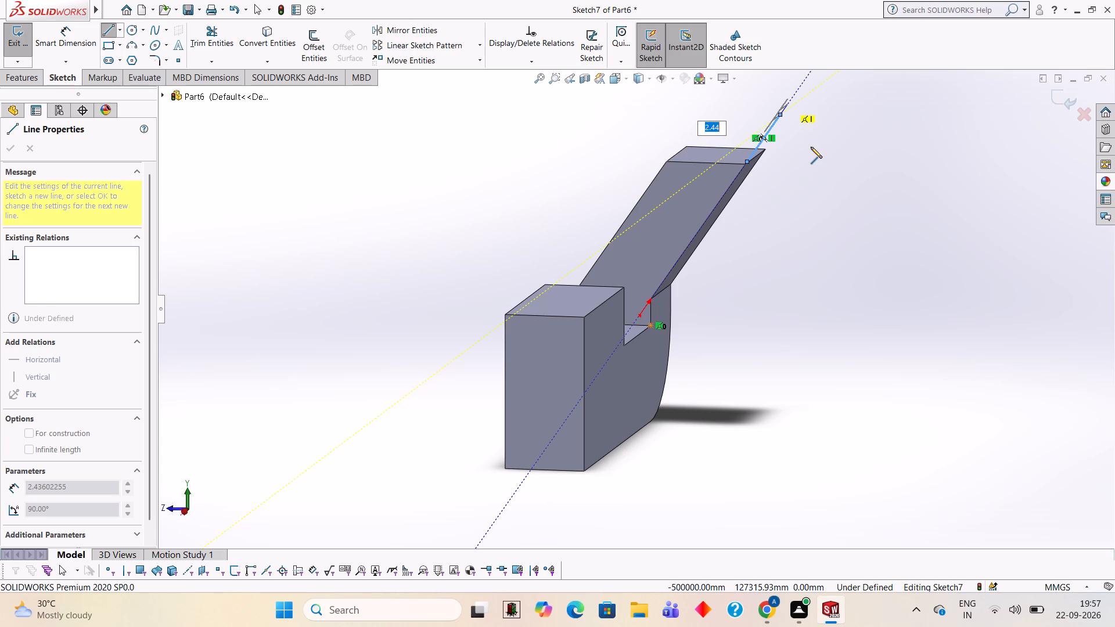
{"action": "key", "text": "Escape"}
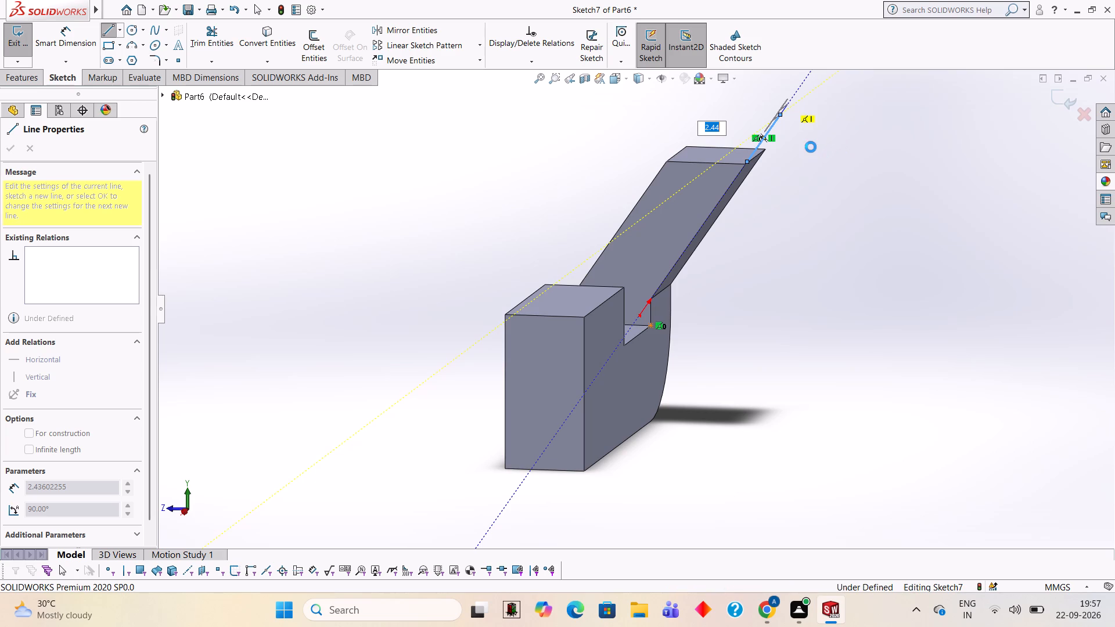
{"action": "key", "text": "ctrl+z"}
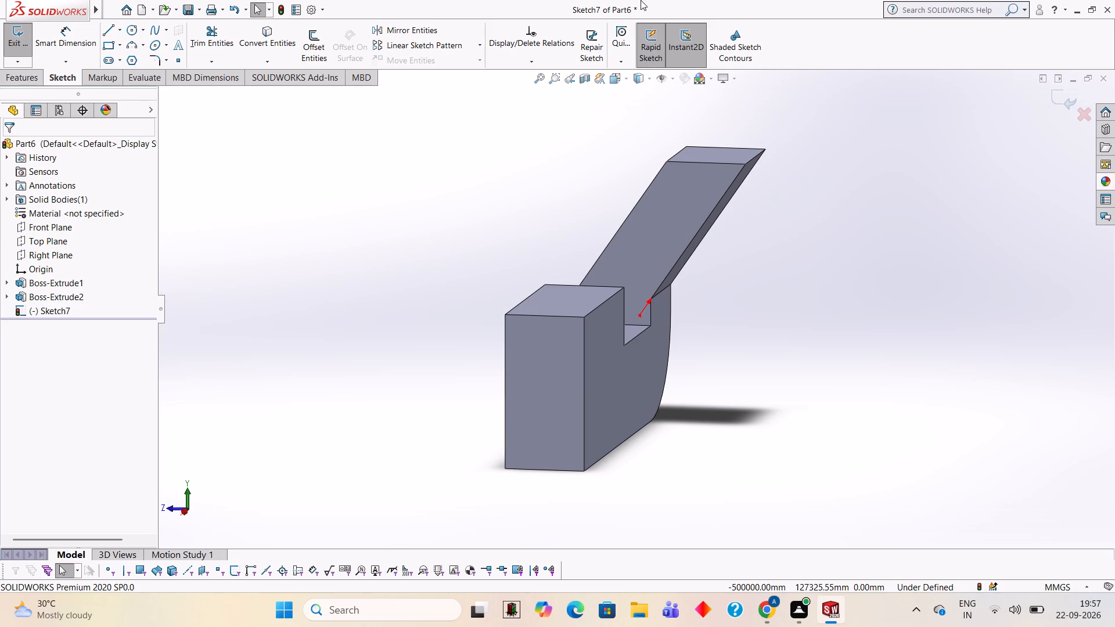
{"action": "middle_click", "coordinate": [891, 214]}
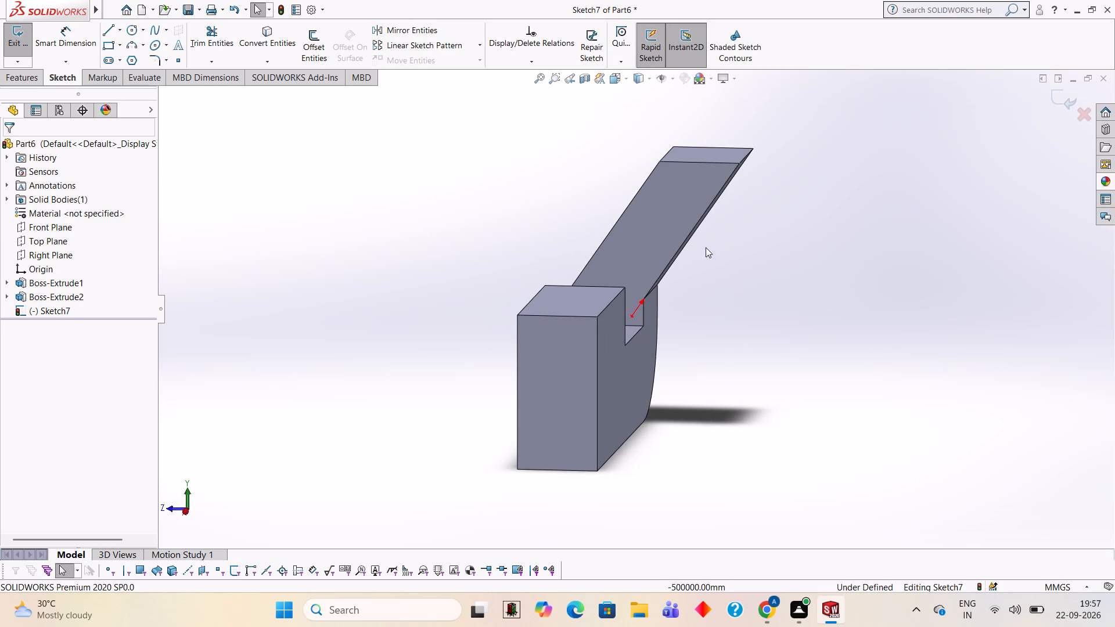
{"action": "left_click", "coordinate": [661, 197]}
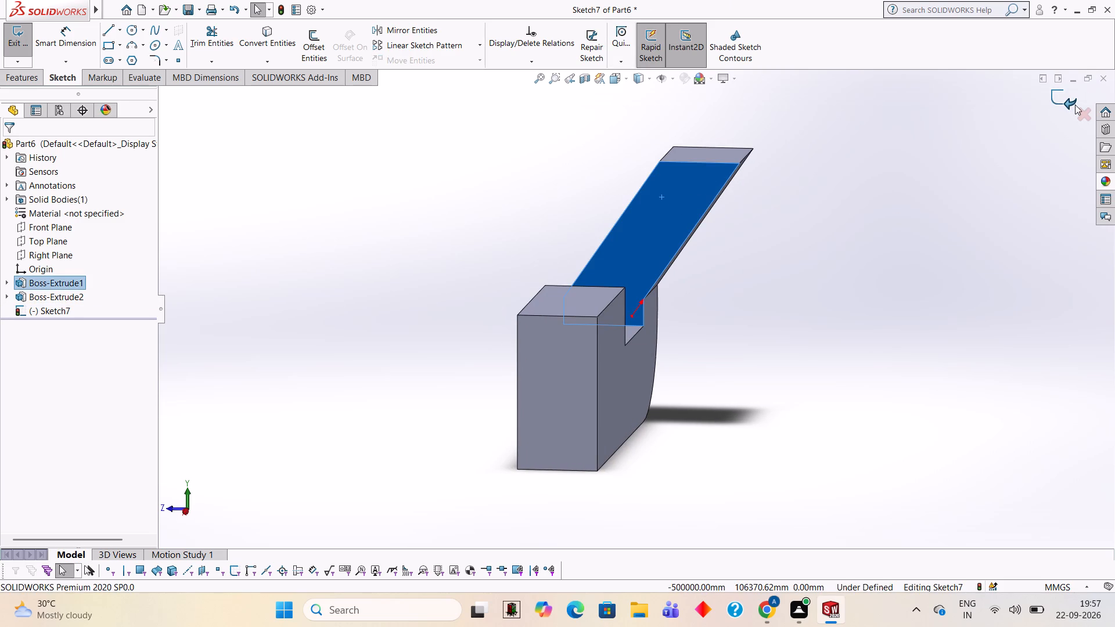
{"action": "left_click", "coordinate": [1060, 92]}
On the arm's side face towards the raised block, sketch an 11 mm vertical line up from the front top corner.
{"action": "left_click", "coordinate": [648, 208]}
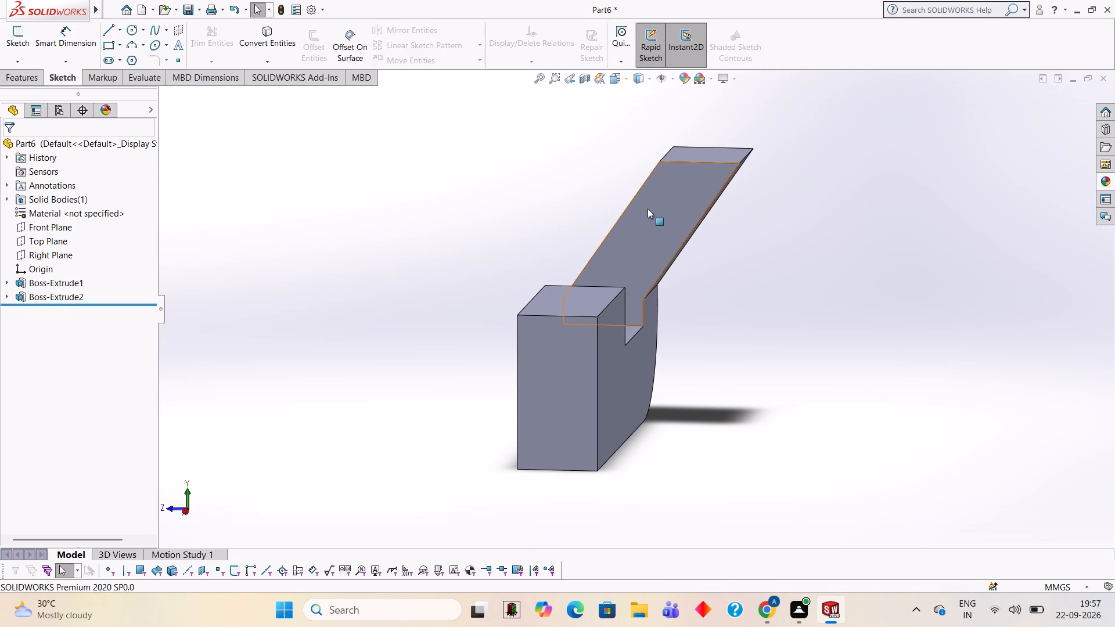
{"action": "left_click", "coordinate": [696, 182]}
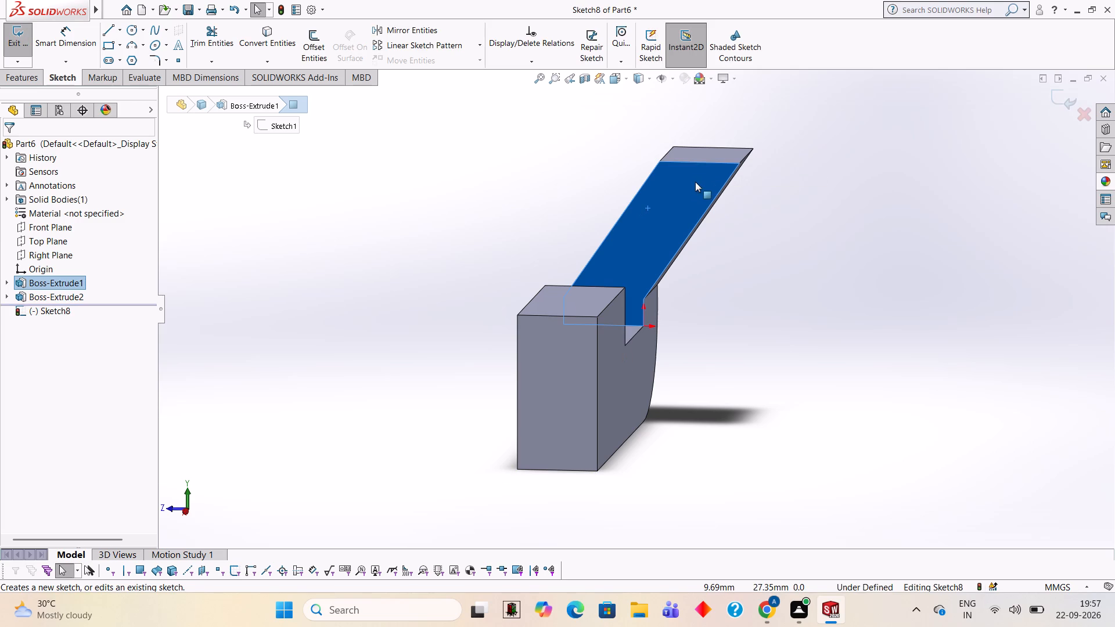
{"action": "key", "text": "ctrl+8"}
{"action": "scroll", "coordinate": [720, 181], "scroll_direction": "up", "scroll_amount": 2}
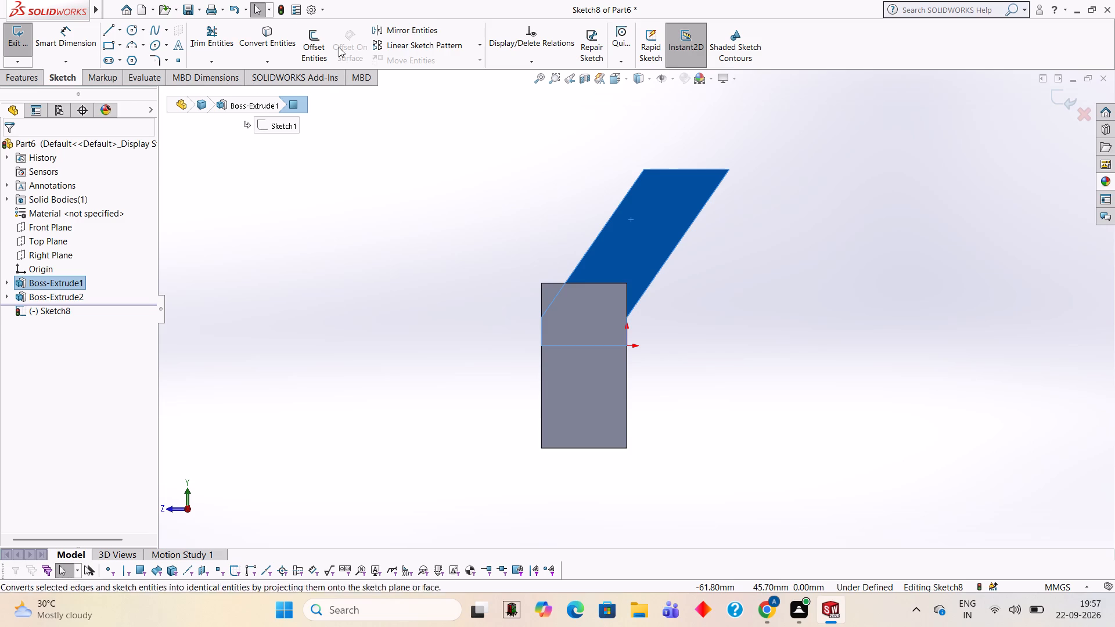
{"action": "scroll", "coordinate": [678, 119], "scroll_direction": "up", "scroll_amount": 1}
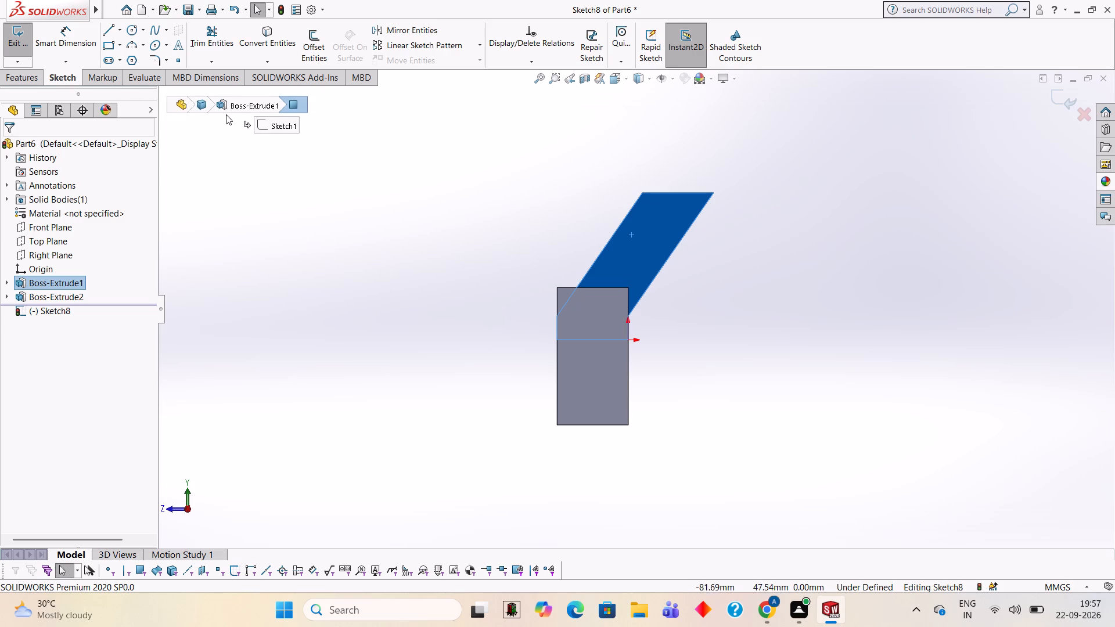
{"action": "left_click", "coordinate": [103, 28]}
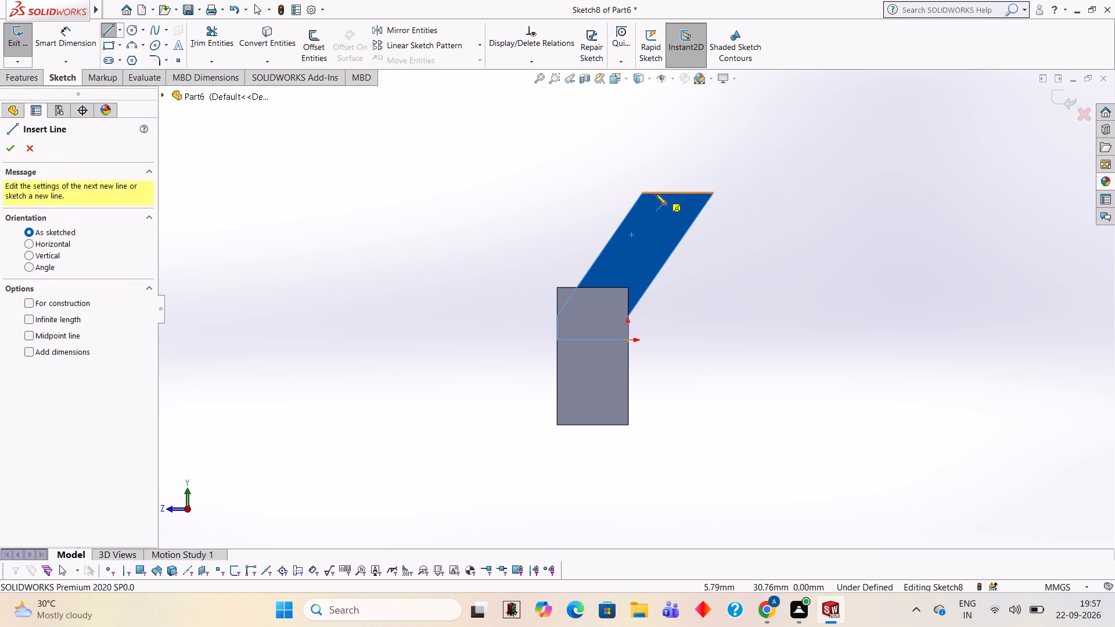
{"action": "left_click", "coordinate": [641, 192]}
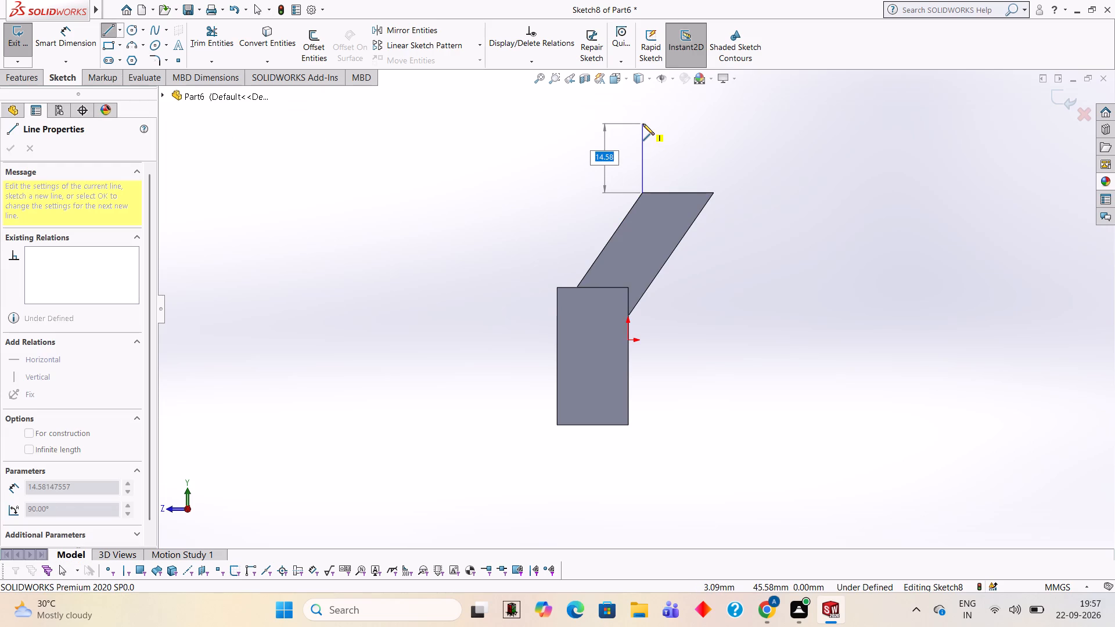
{"action": "type", "text": "11"}
{"action": "key", "text": "Return"}
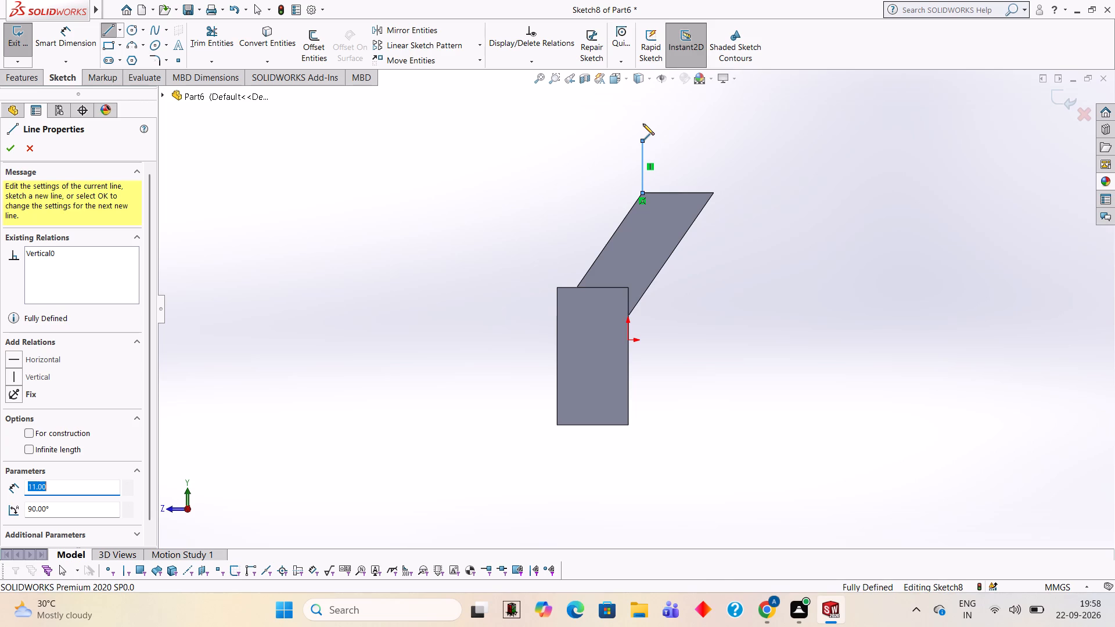
{"action": "middle_click_drag", "start_coordinate": [643, 124], "coordinate": [652, 125]}
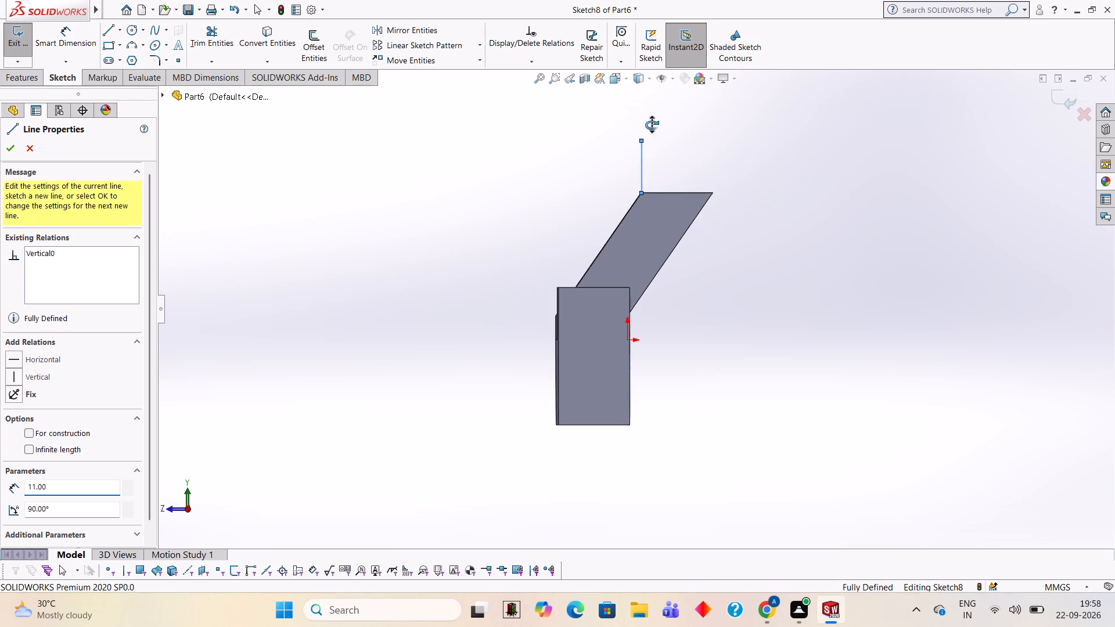
{"action": "middle_click_drag", "start_coordinate": [652, 125], "coordinate": [795, 131]}
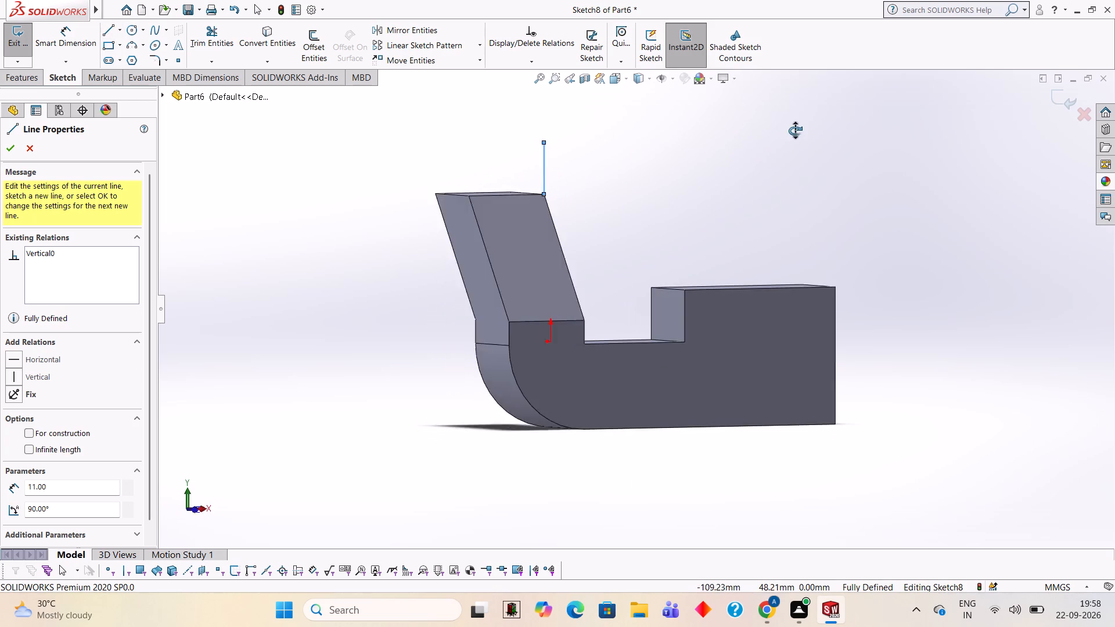
{"action": "middle_click_drag", "start_coordinate": [795, 131], "coordinate": [762, 127]}
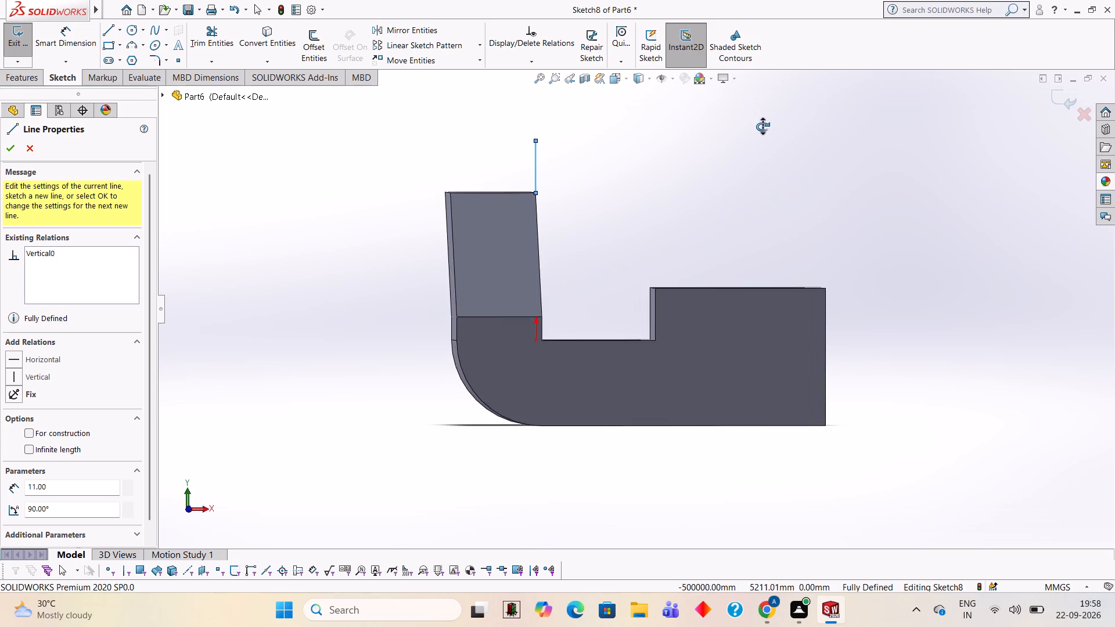
{"action": "middle_click_drag", "start_coordinate": [762, 127], "coordinate": [772, 156]}
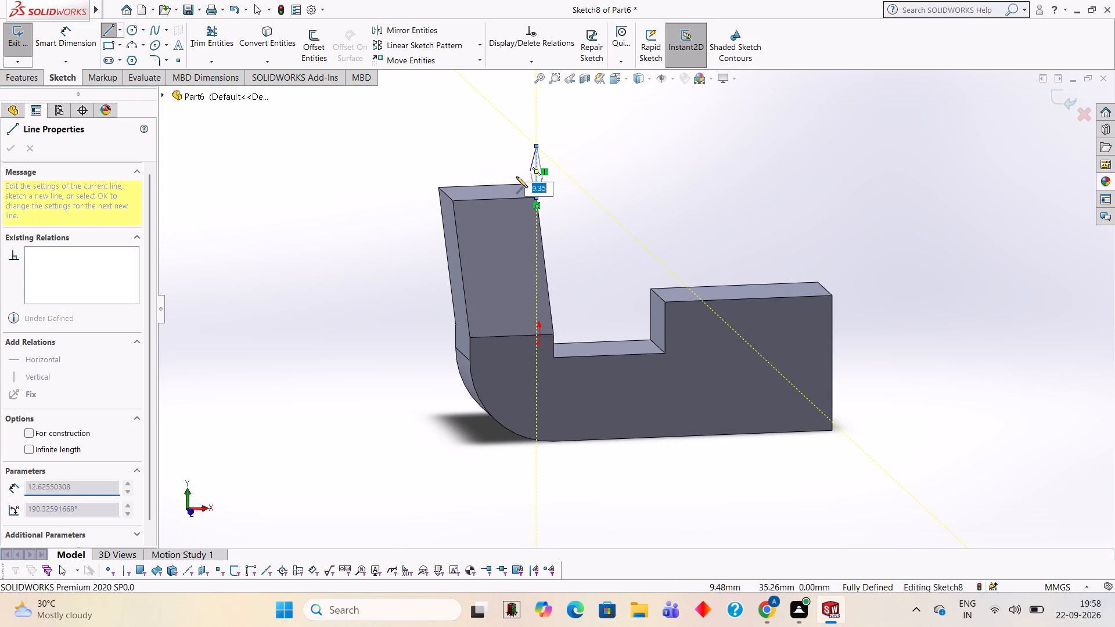
{"action": "key", "text": "Escape"}
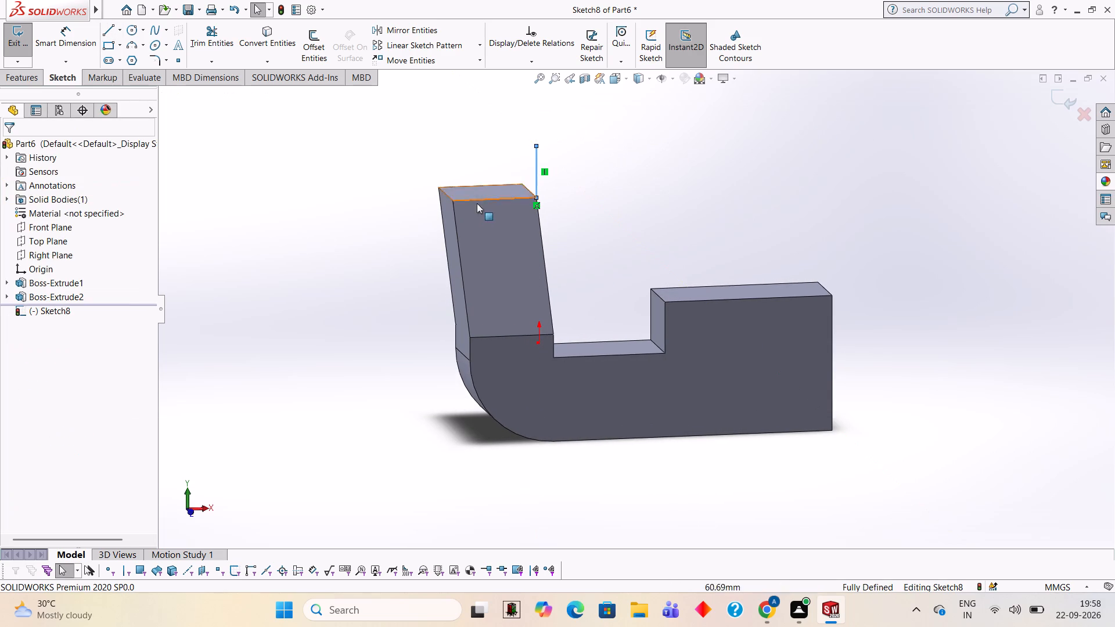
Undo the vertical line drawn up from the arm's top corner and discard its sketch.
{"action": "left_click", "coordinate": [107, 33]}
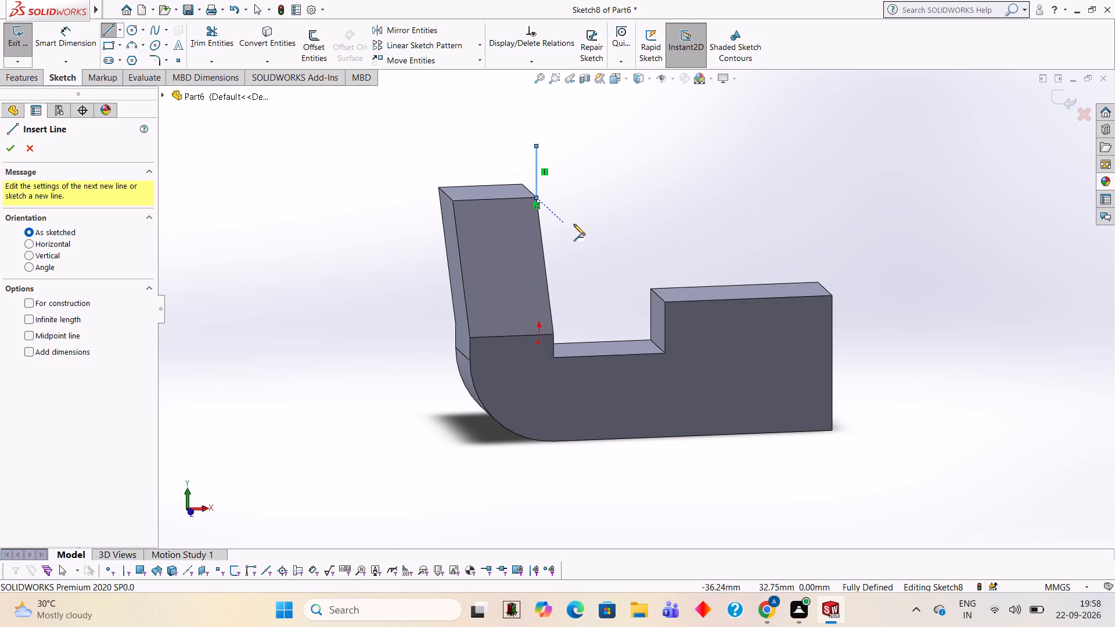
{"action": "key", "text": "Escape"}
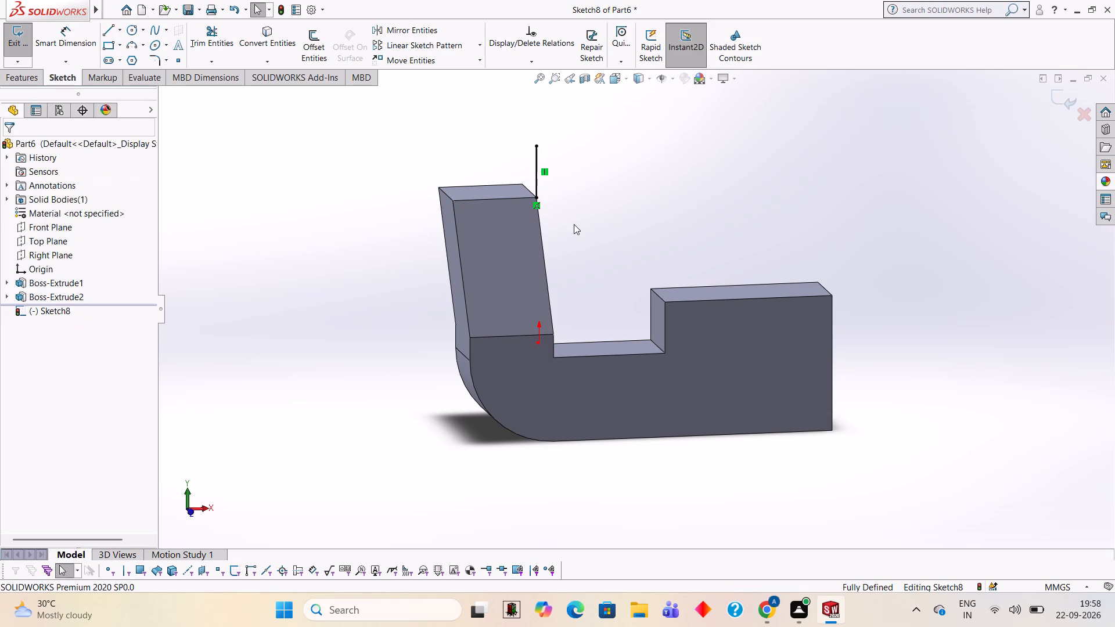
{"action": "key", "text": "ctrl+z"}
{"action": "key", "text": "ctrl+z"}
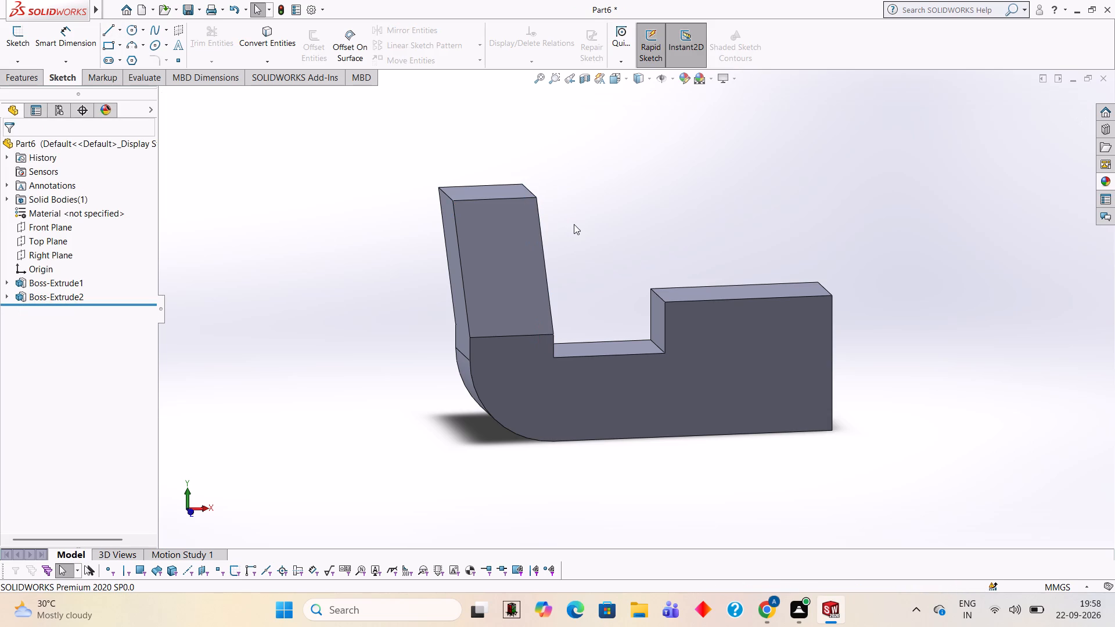
Examine the slanted arm and stepped block from above, below, the ends and the front.
{"action": "middle_click_drag", "start_coordinate": [688, 175], "coordinate": [695, 313]}
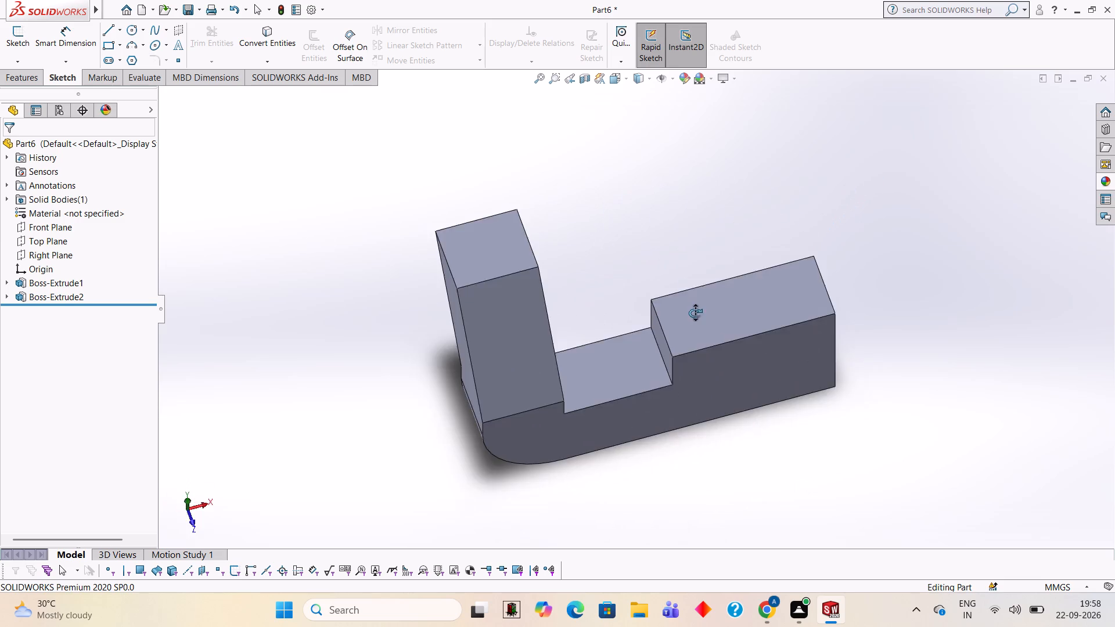
{"action": "middle_click_drag", "start_coordinate": [695, 313], "coordinate": [700, 165]}
{"action": "scroll", "coordinate": [830, 471], "scroll_direction": "up", "scroll_amount": 1}
{"action": "middle_click_drag", "start_coordinate": [818, 442], "coordinate": [812, 218]}
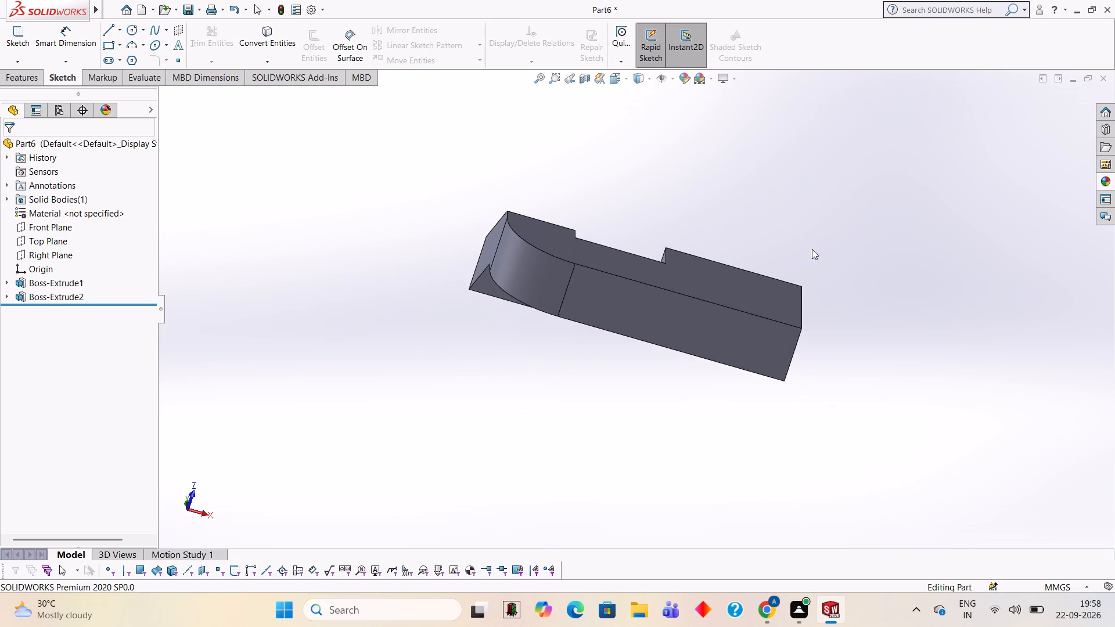
{"action": "middle_click_drag", "start_coordinate": [808, 388], "coordinate": [1042, 462]}
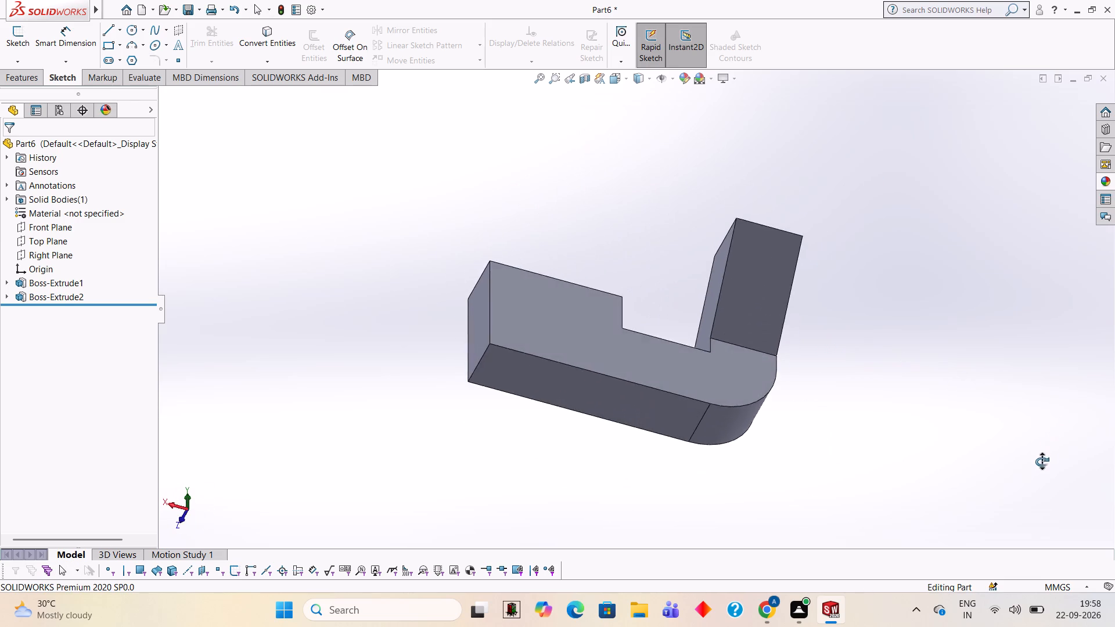
{"action": "middle_click_drag", "start_coordinate": [1042, 462], "coordinate": [1051, 356]}
{"action": "middle_click_drag", "start_coordinate": [839, 236], "coordinate": [947, 316]}
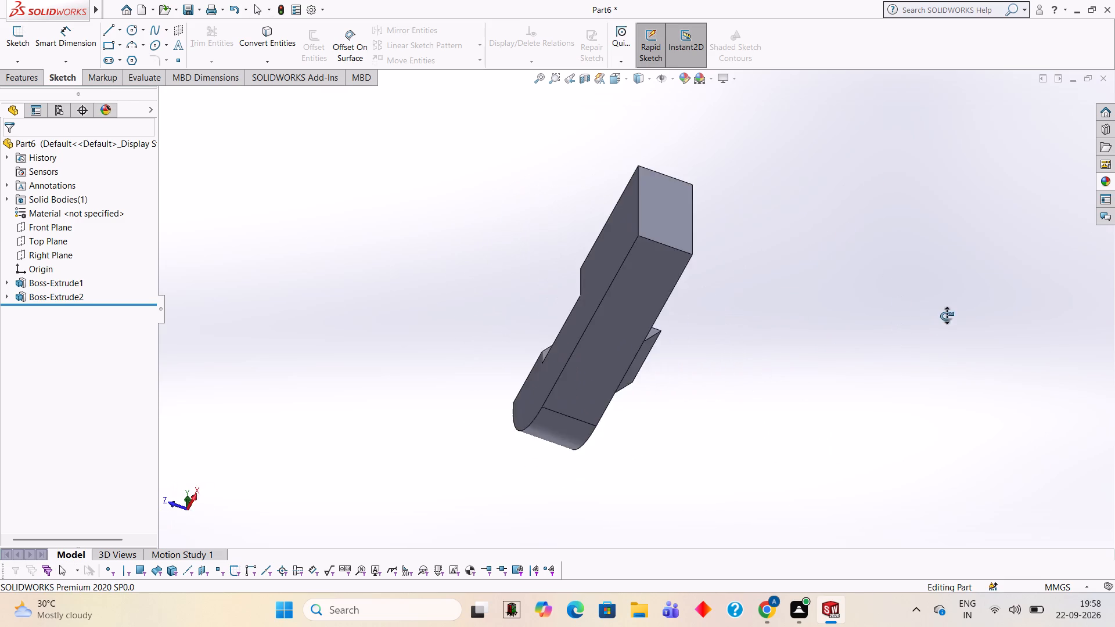
{"action": "middle_click_drag", "start_coordinate": [947, 316], "coordinate": [920, 197]}
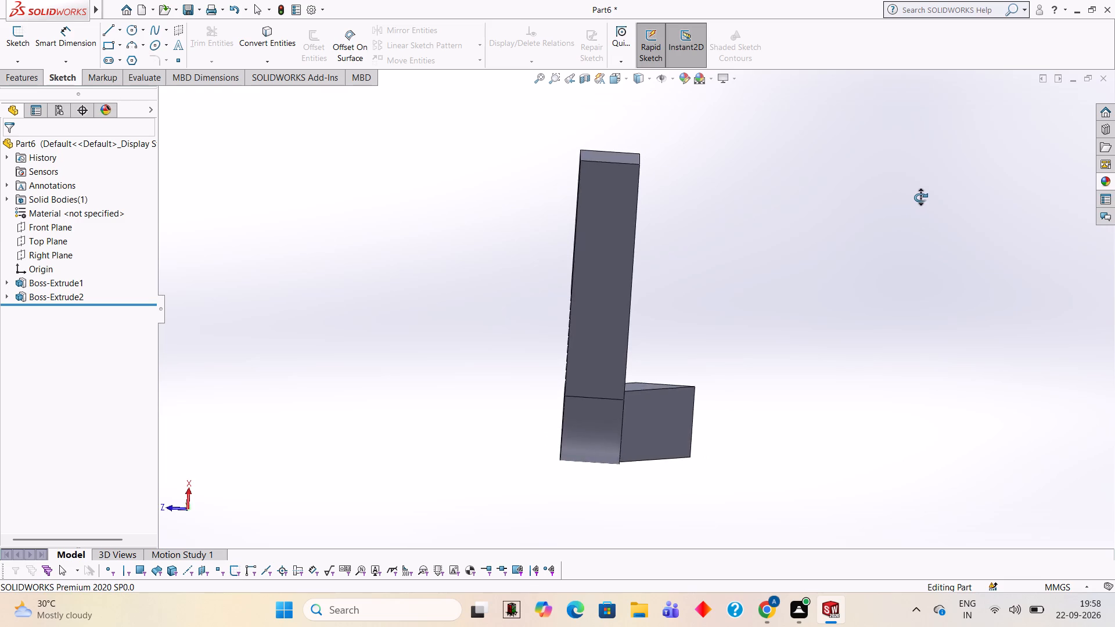
{"action": "middle_click_drag", "start_coordinate": [920, 197], "coordinate": [917, 187]}
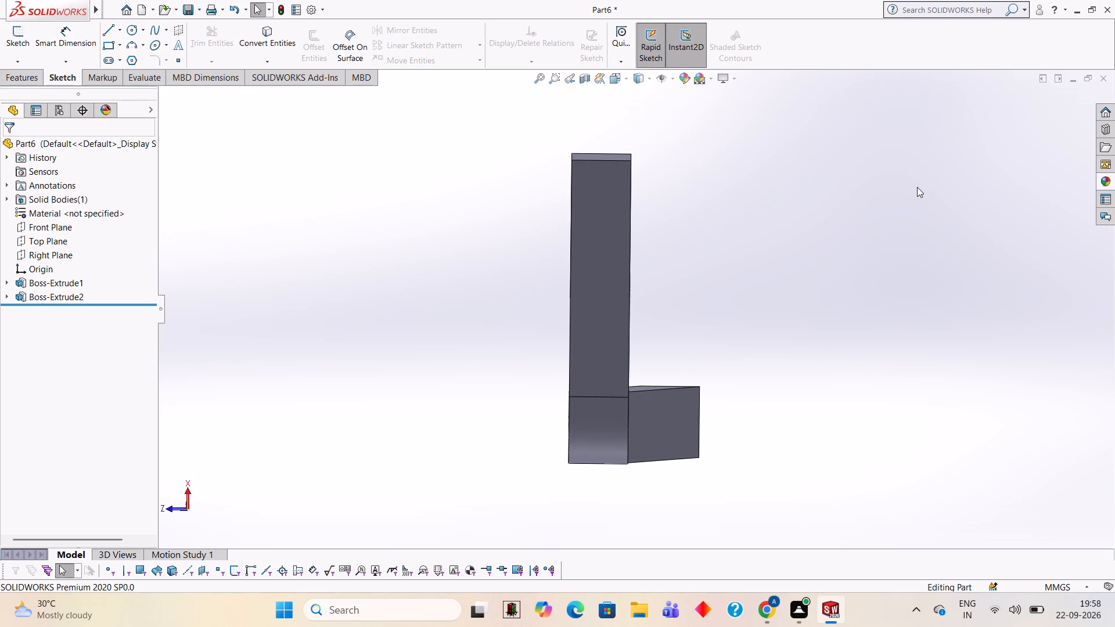
{"action": "middle_click_drag", "start_coordinate": [849, 178], "coordinate": [845, 285]}
{"action": "middle_click_drag", "start_coordinate": [810, 181], "coordinate": [794, 356]}
{"action": "scroll", "coordinate": [754, 195], "scroll_direction": "up", "scroll_amount": 1}
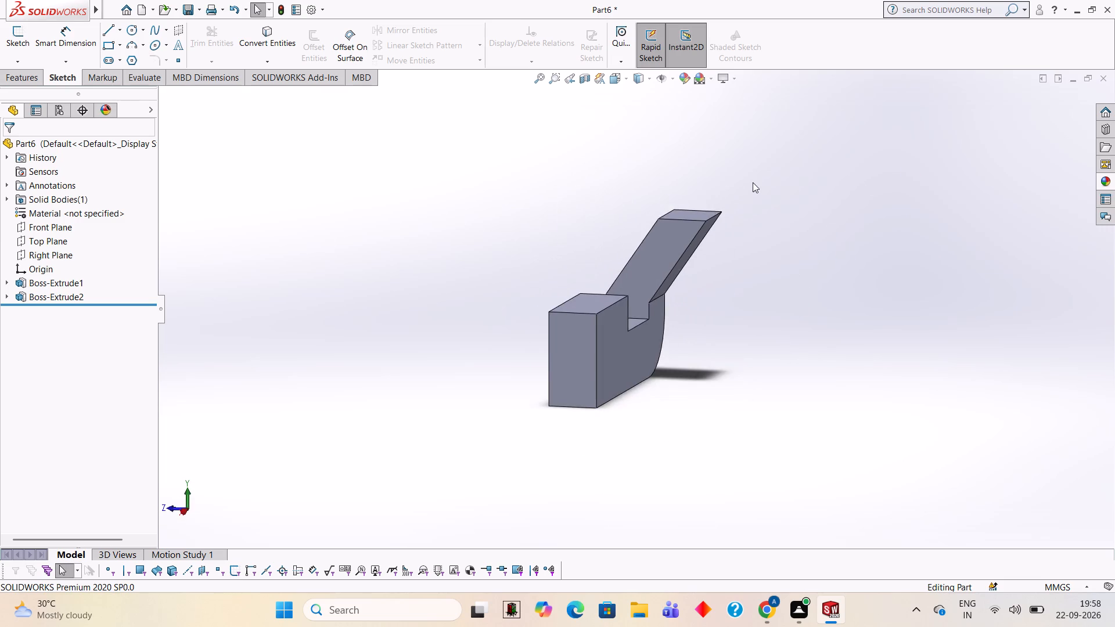
{"action": "middle_click_drag", "start_coordinate": [753, 182], "coordinate": [645, 378]}
{"action": "middle_click_drag", "start_coordinate": [704, 217], "coordinate": [600, 426]}
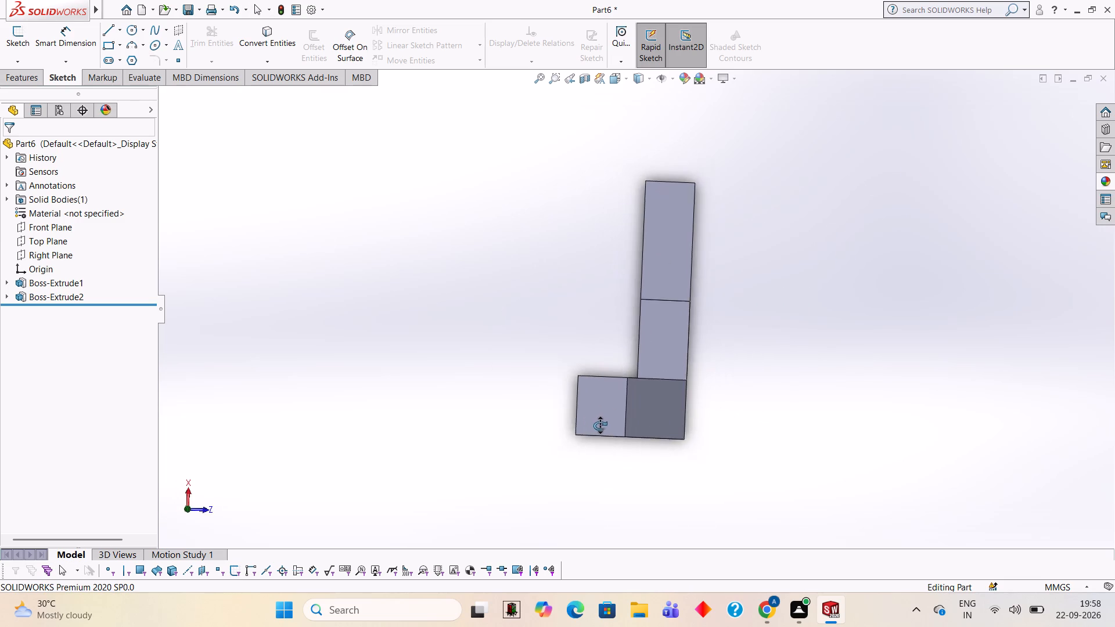
{"action": "middle_click_drag", "start_coordinate": [600, 426], "coordinate": [605, 435]}
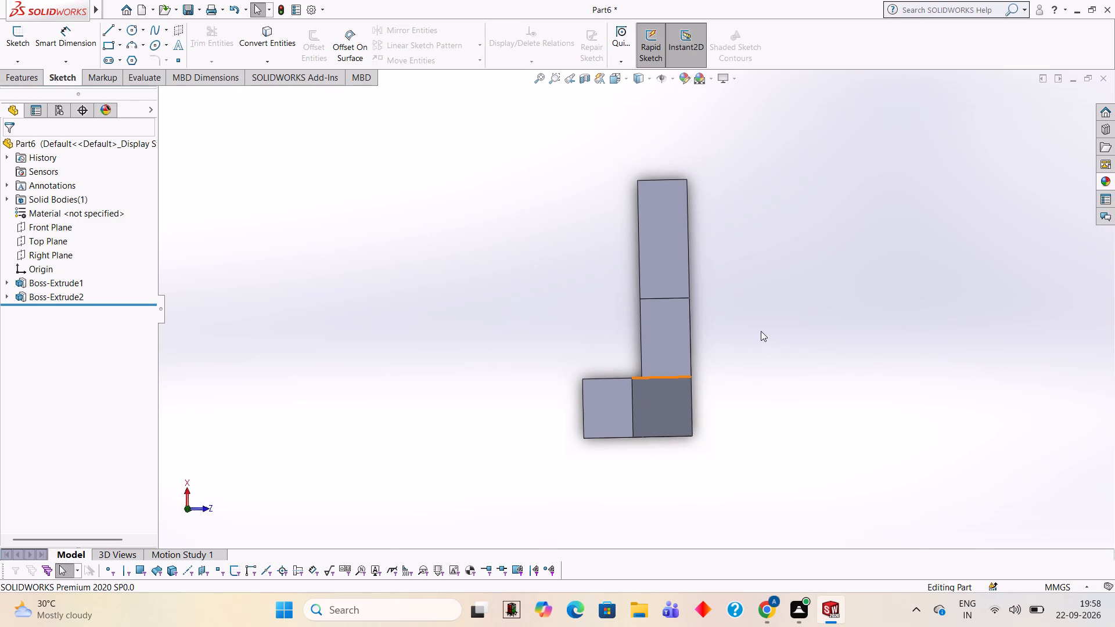
{"action": "middle_click_drag", "start_coordinate": [761, 331], "coordinate": [759, 341]}
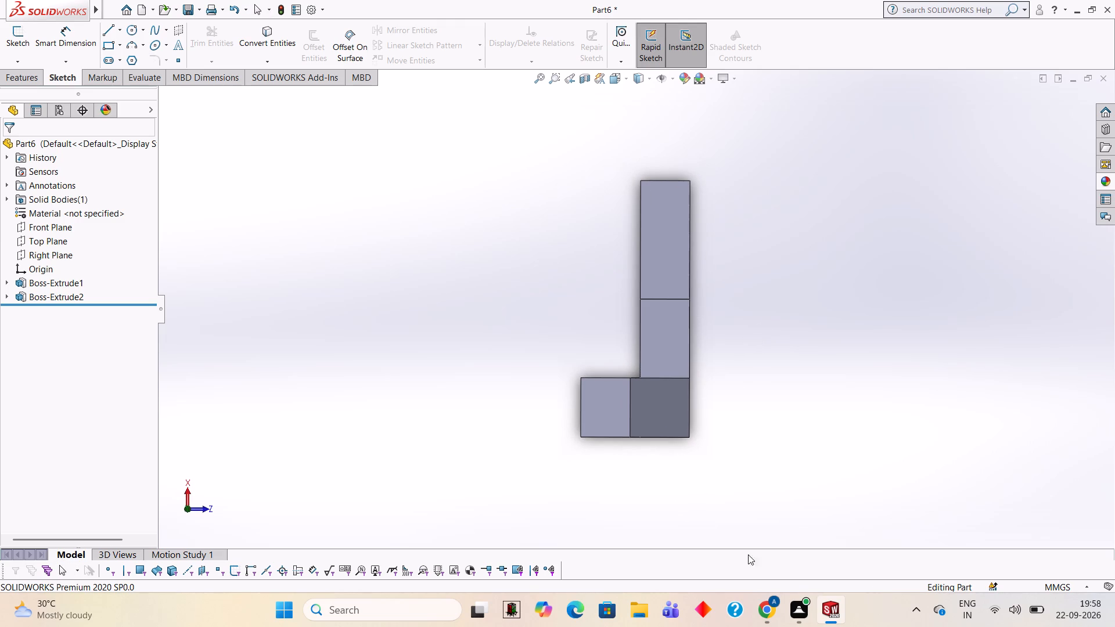
{"action": "middle_click_drag", "start_coordinate": [694, 479], "coordinate": [693, 219]}
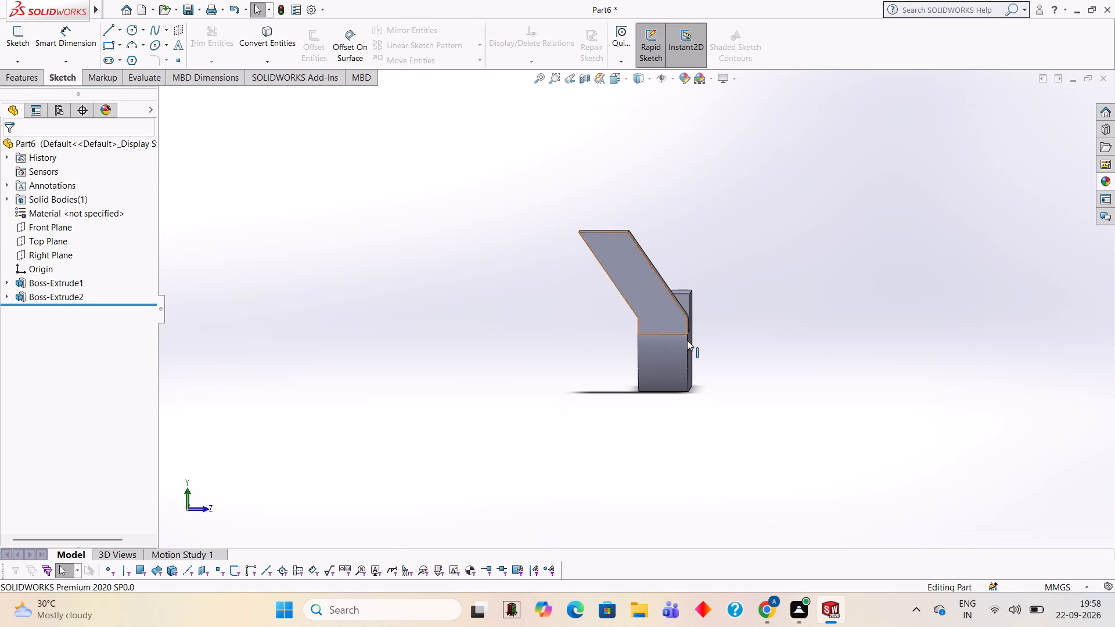
{"action": "middle_click", "coordinate": [700, 425]}
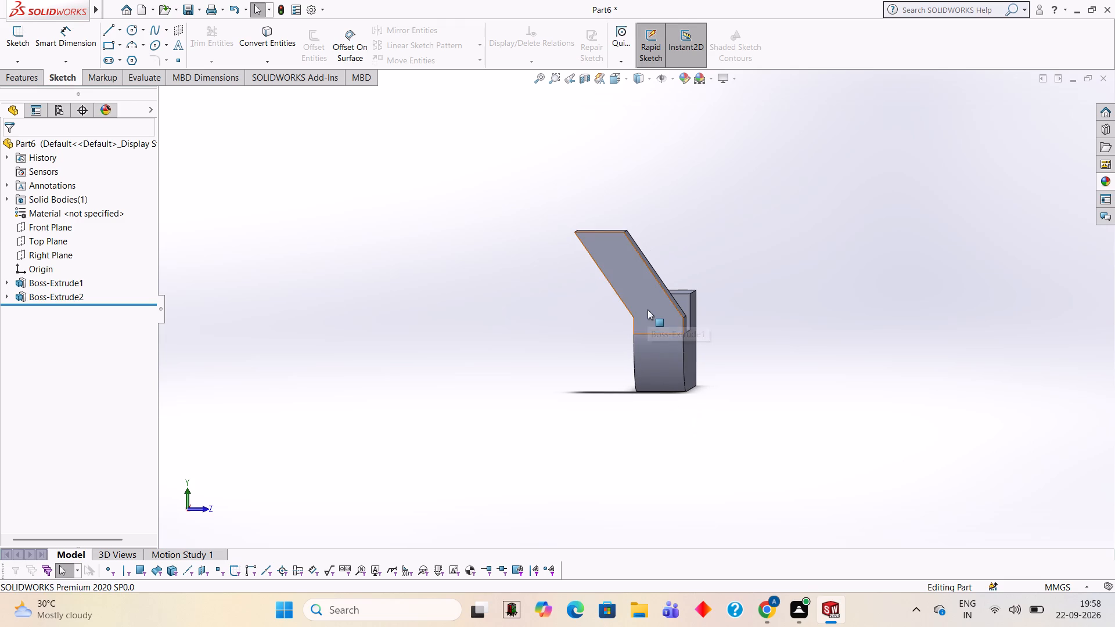
{"action": "middle_click_drag", "start_coordinate": [807, 296], "coordinate": [698, 296]}
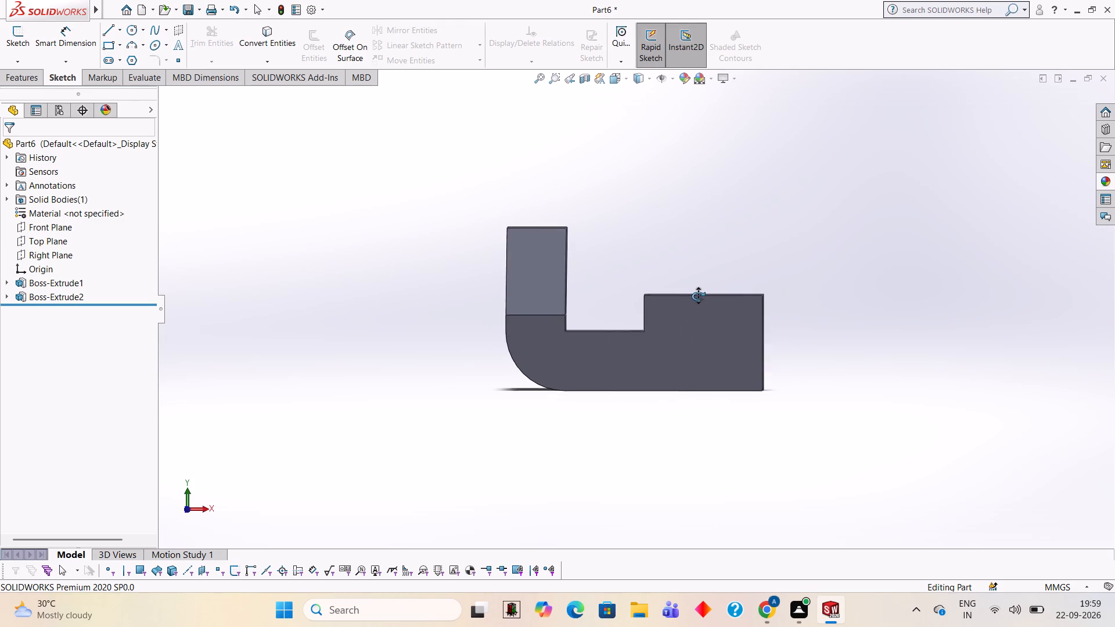
{"action": "middle_click_drag", "start_coordinate": [698, 296], "coordinate": [700, 296]}
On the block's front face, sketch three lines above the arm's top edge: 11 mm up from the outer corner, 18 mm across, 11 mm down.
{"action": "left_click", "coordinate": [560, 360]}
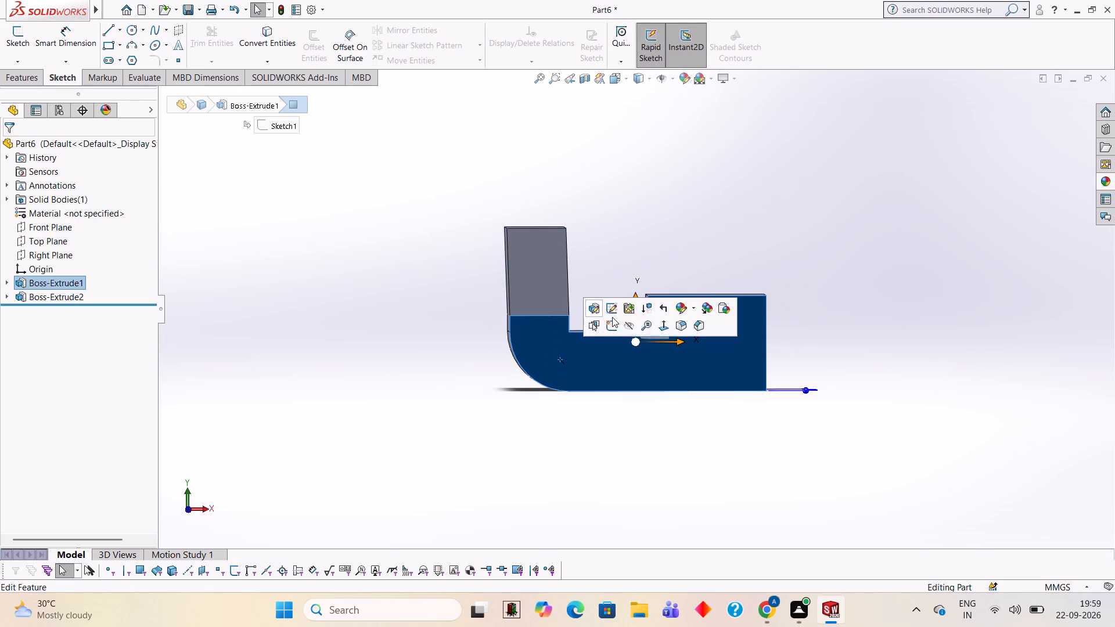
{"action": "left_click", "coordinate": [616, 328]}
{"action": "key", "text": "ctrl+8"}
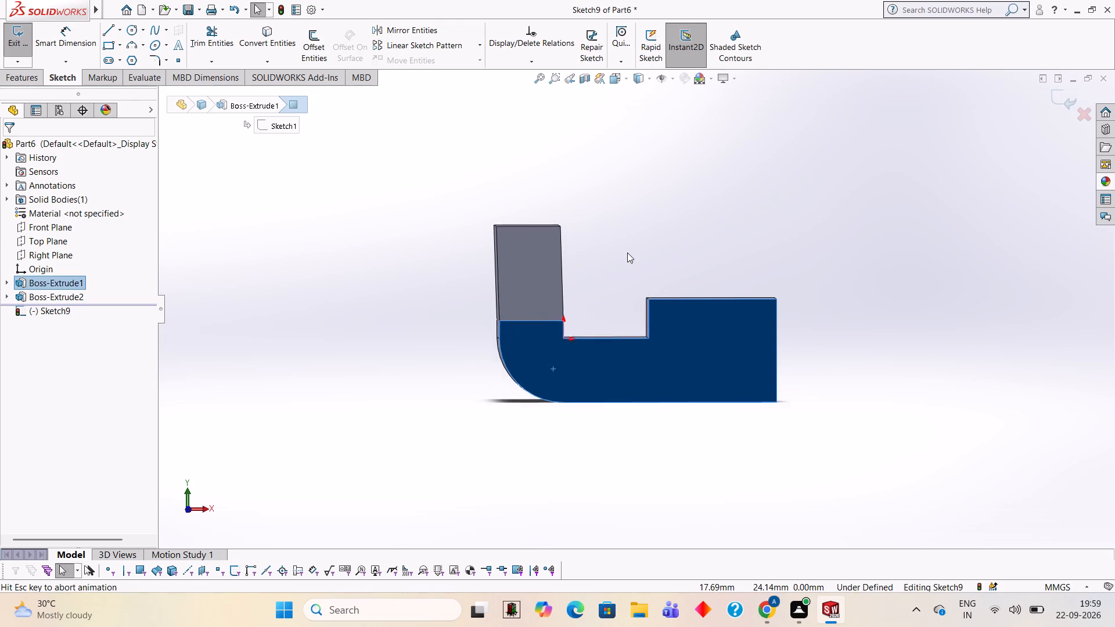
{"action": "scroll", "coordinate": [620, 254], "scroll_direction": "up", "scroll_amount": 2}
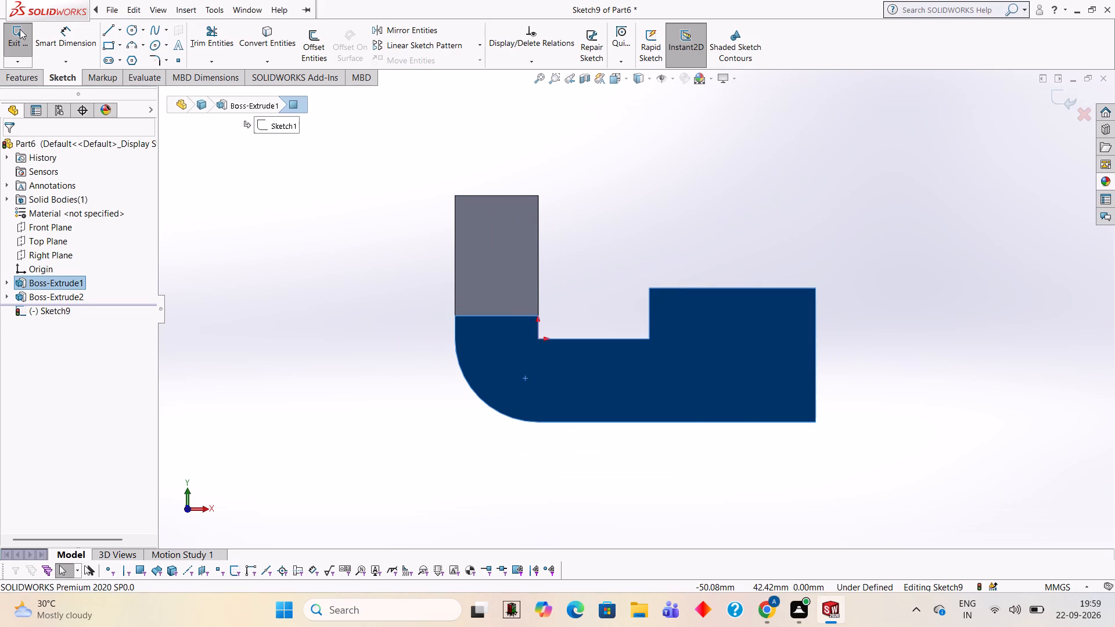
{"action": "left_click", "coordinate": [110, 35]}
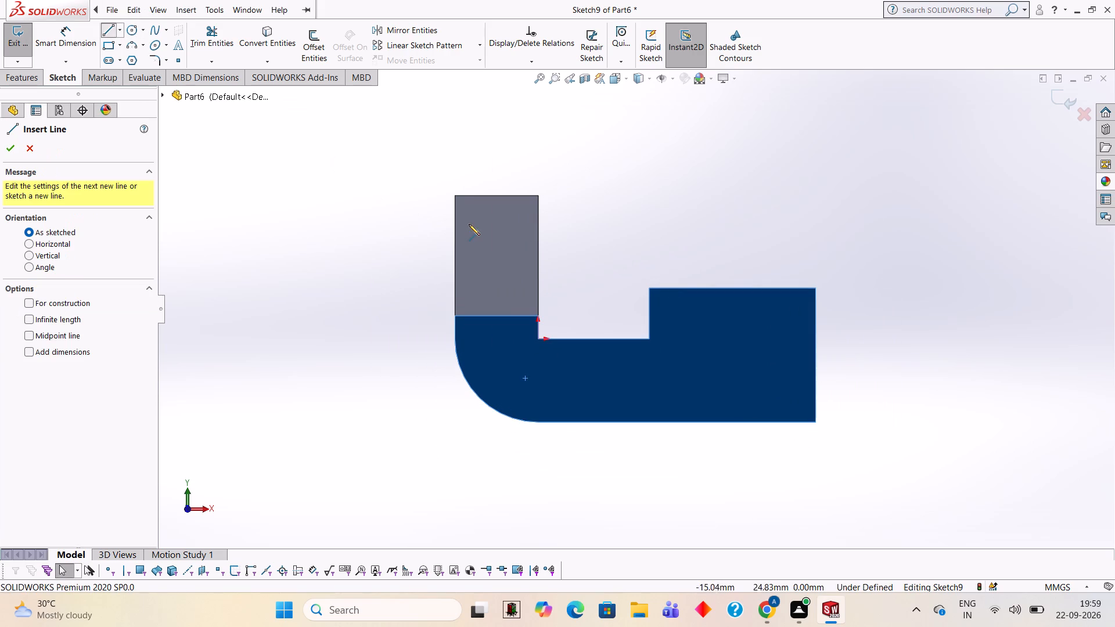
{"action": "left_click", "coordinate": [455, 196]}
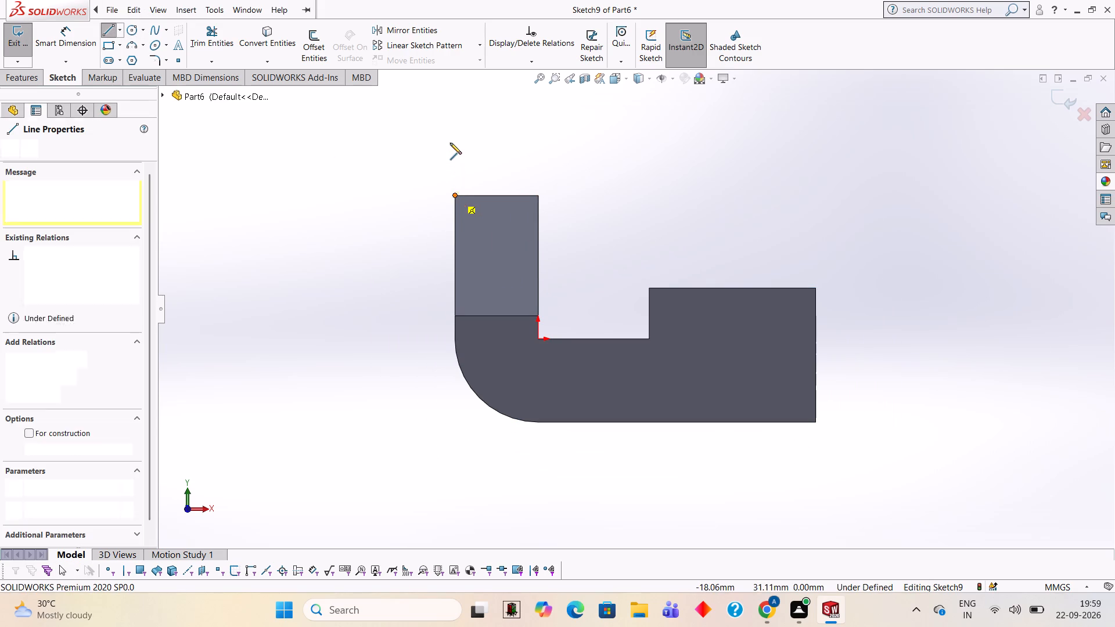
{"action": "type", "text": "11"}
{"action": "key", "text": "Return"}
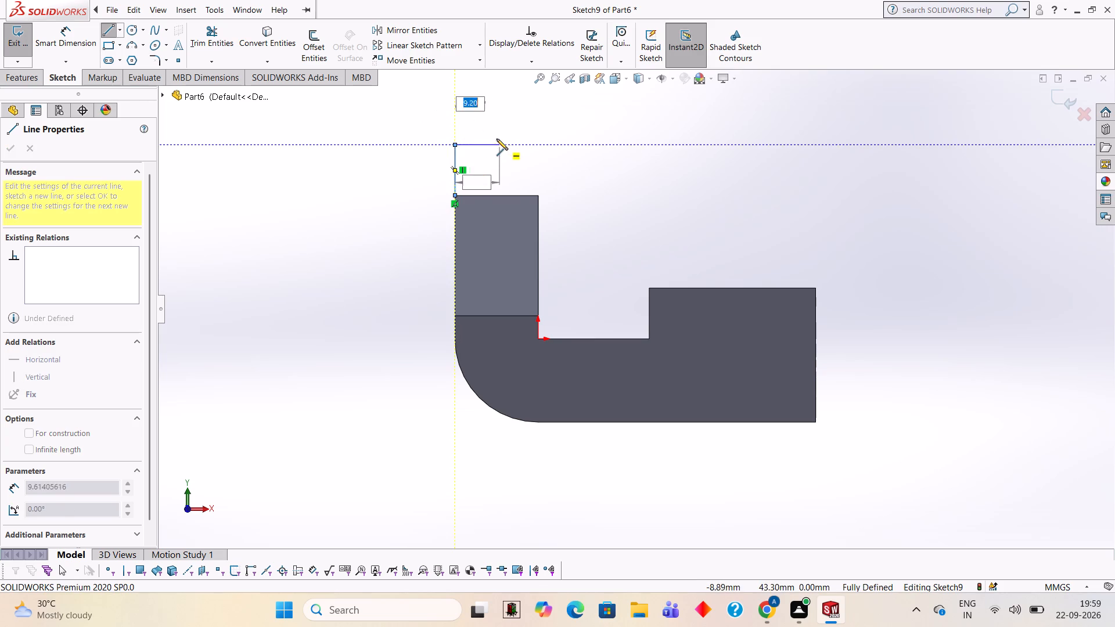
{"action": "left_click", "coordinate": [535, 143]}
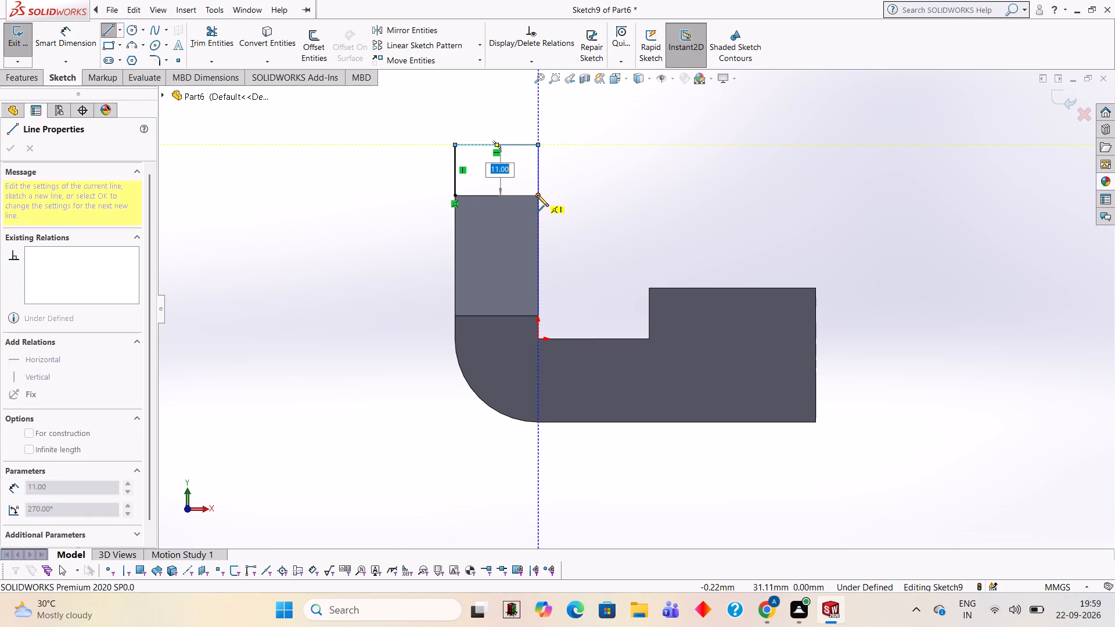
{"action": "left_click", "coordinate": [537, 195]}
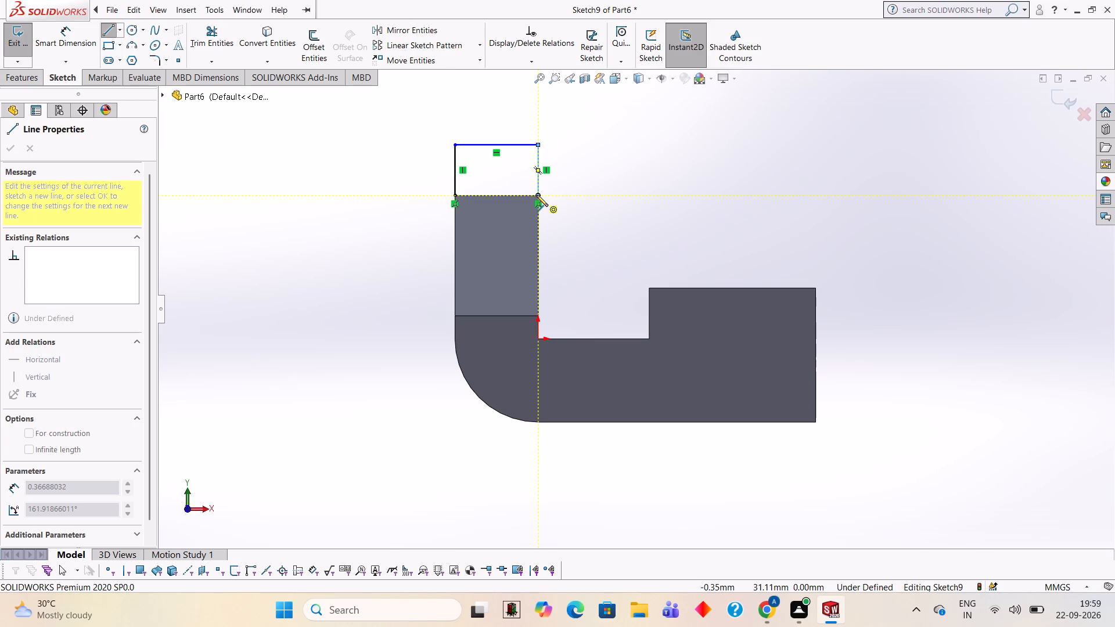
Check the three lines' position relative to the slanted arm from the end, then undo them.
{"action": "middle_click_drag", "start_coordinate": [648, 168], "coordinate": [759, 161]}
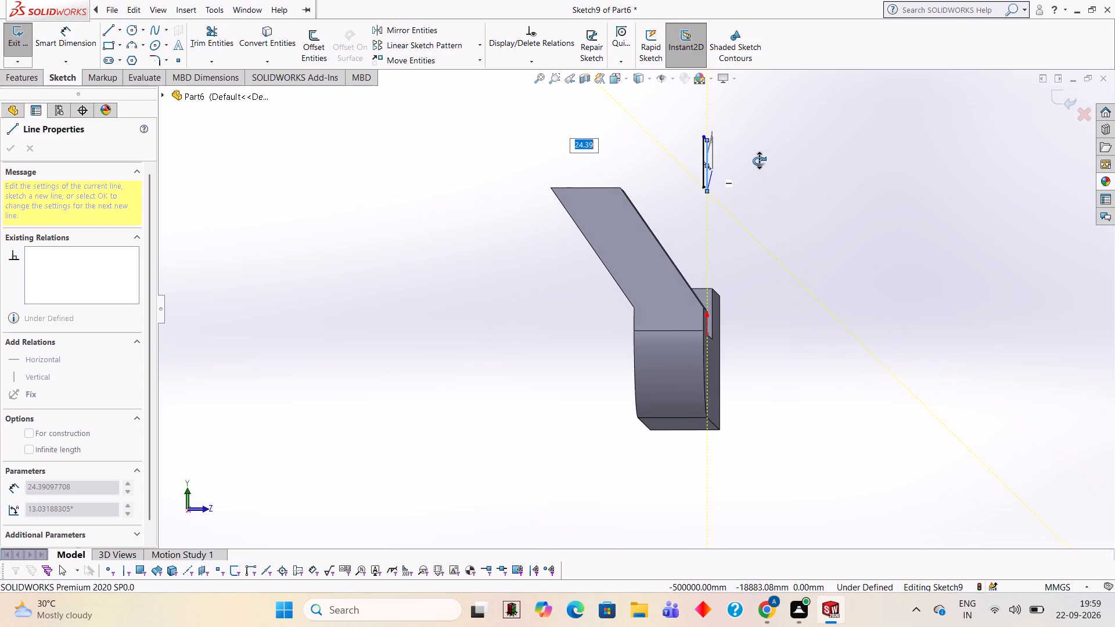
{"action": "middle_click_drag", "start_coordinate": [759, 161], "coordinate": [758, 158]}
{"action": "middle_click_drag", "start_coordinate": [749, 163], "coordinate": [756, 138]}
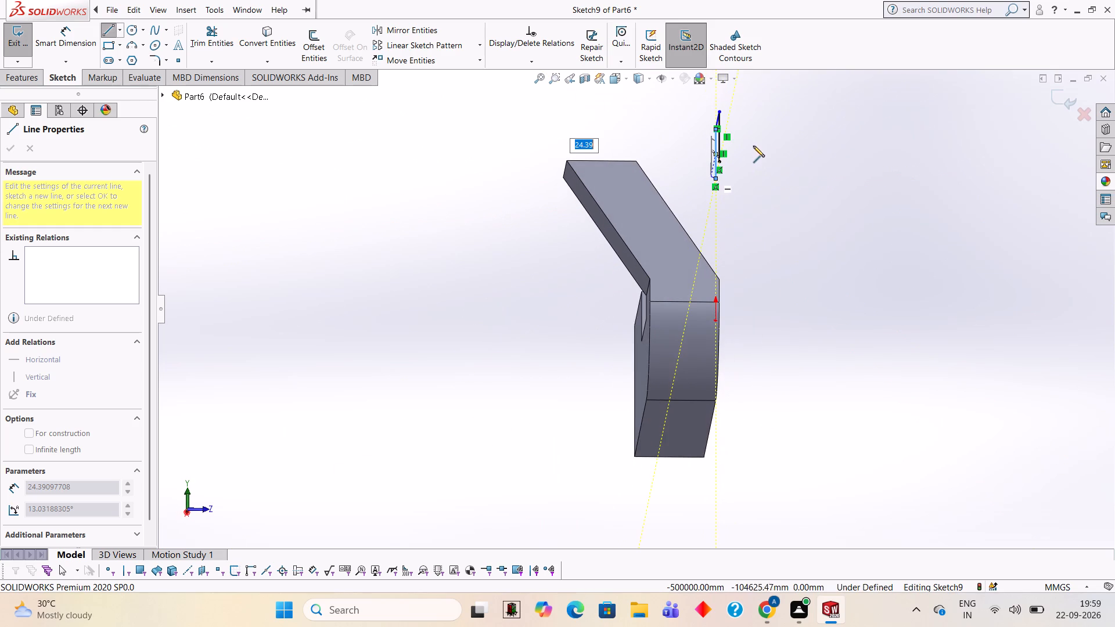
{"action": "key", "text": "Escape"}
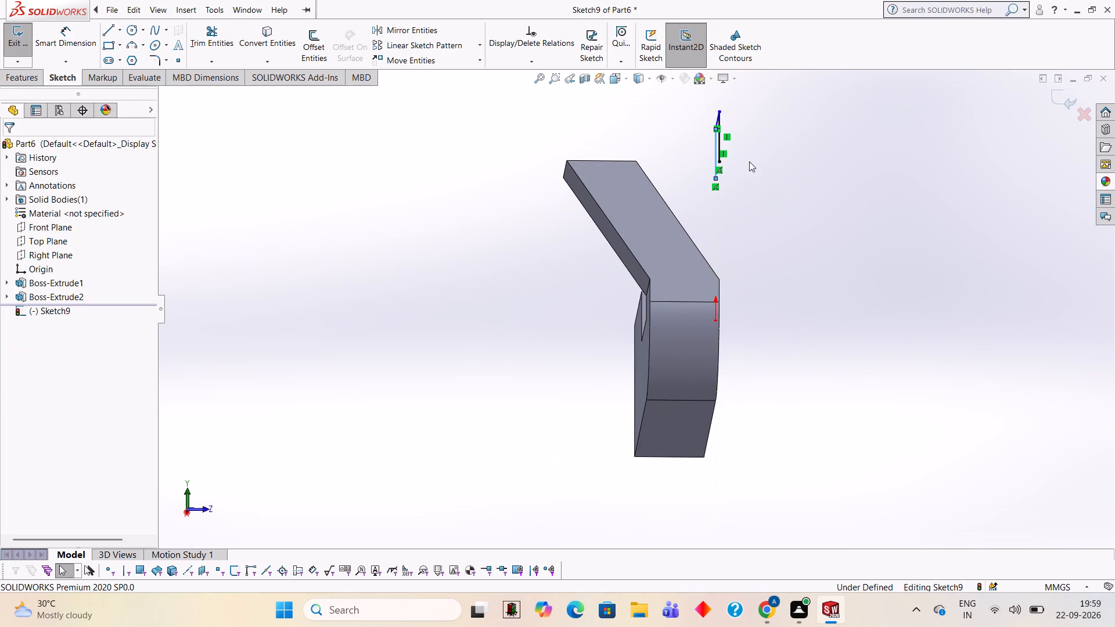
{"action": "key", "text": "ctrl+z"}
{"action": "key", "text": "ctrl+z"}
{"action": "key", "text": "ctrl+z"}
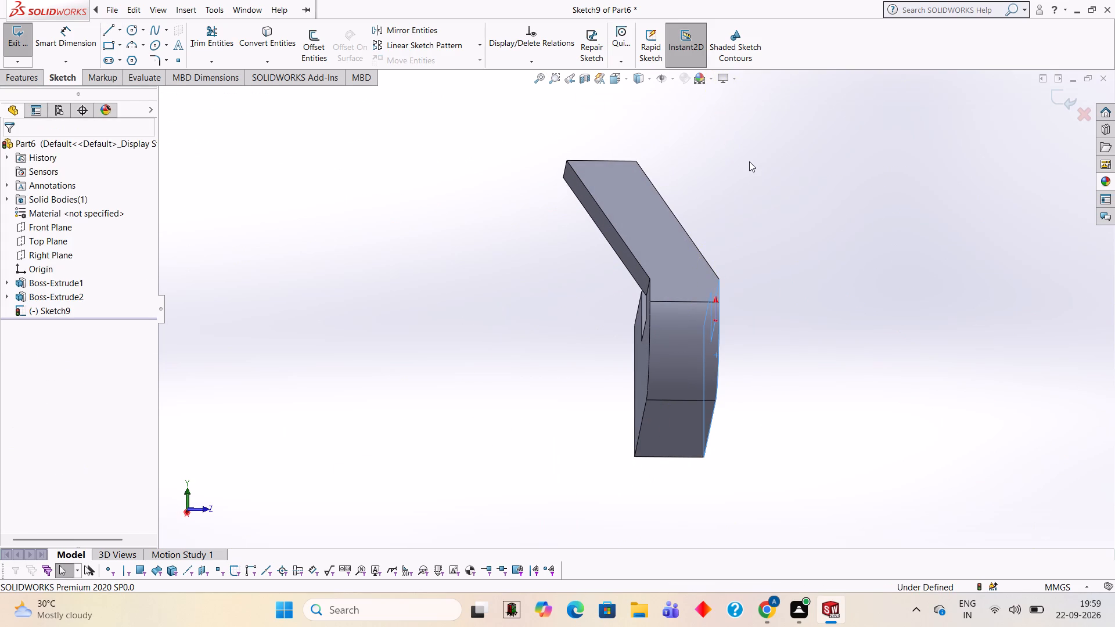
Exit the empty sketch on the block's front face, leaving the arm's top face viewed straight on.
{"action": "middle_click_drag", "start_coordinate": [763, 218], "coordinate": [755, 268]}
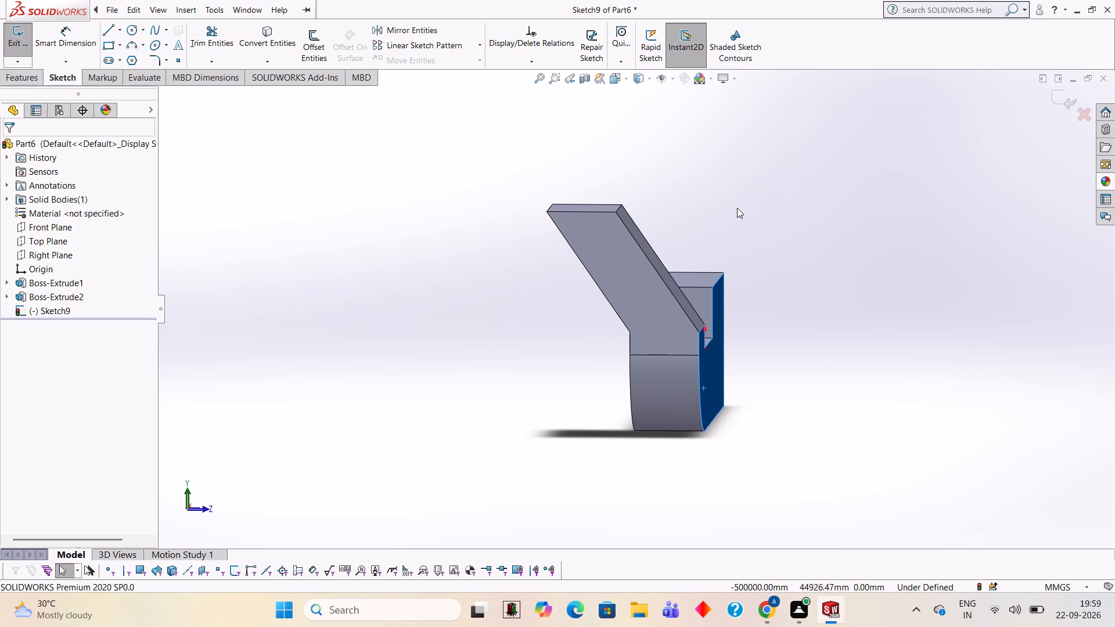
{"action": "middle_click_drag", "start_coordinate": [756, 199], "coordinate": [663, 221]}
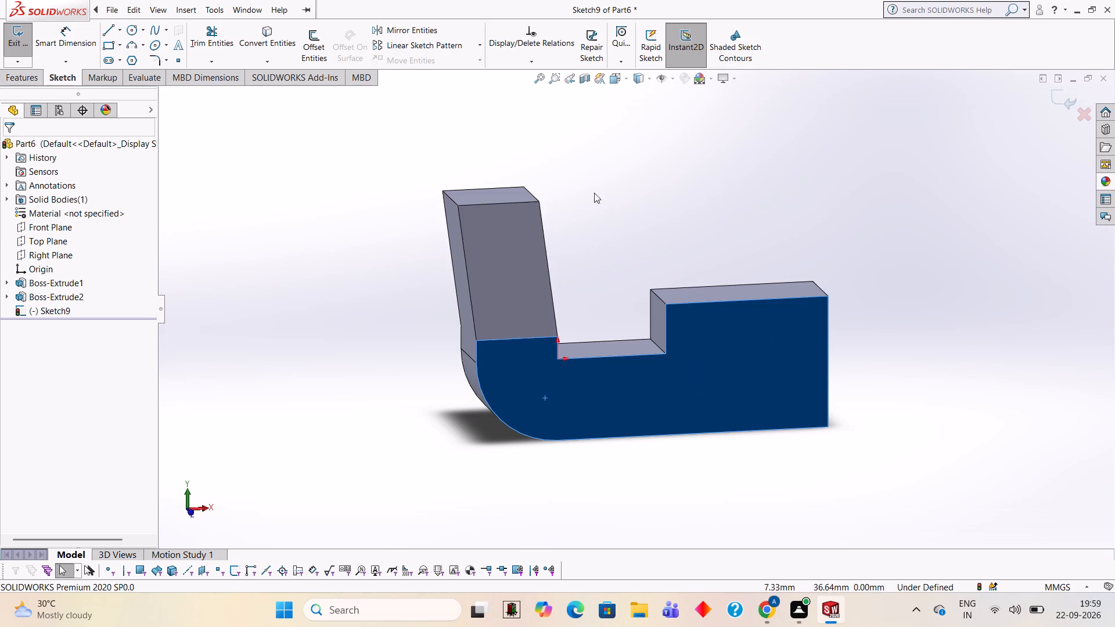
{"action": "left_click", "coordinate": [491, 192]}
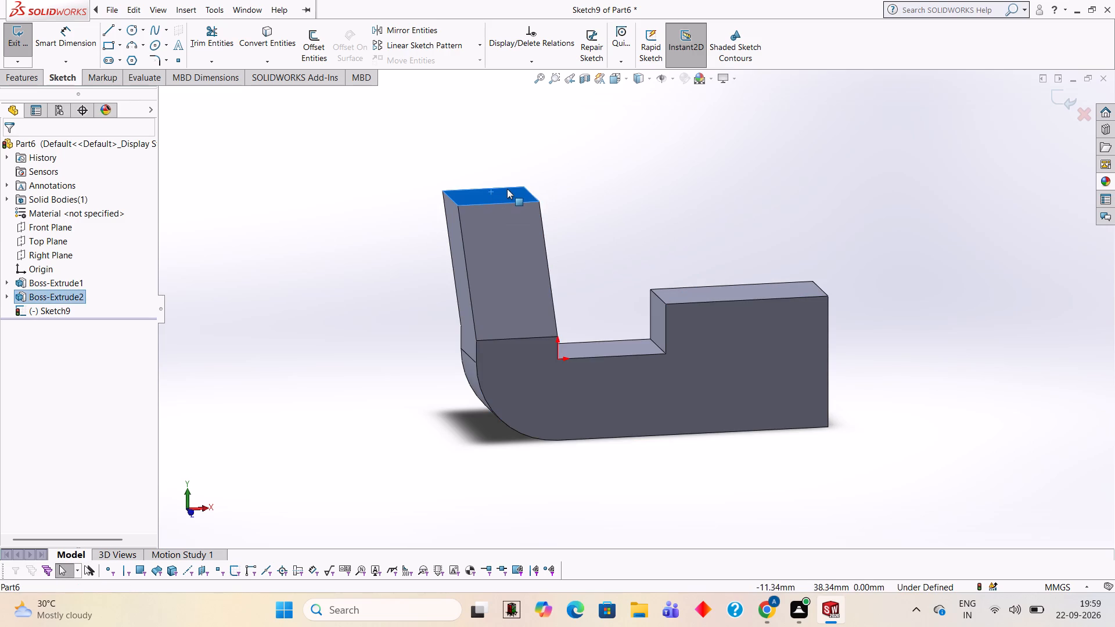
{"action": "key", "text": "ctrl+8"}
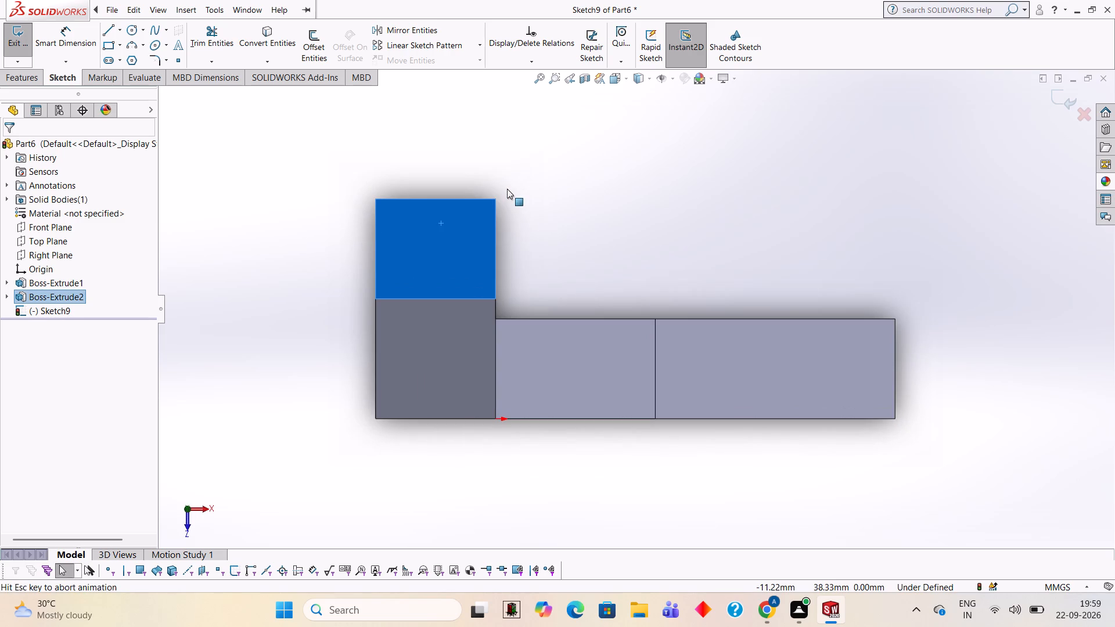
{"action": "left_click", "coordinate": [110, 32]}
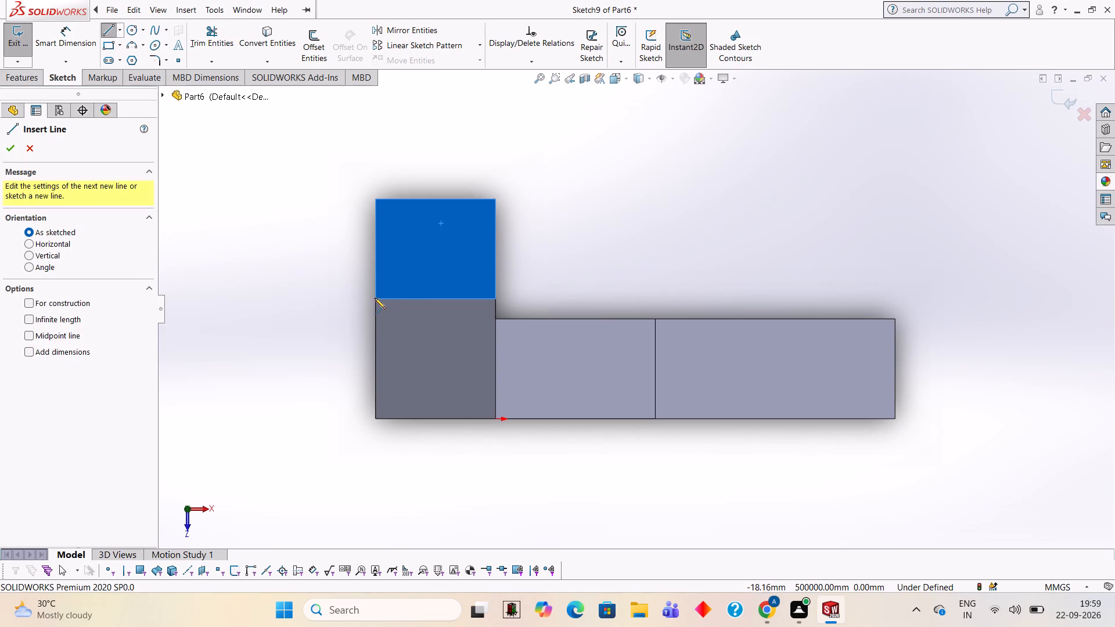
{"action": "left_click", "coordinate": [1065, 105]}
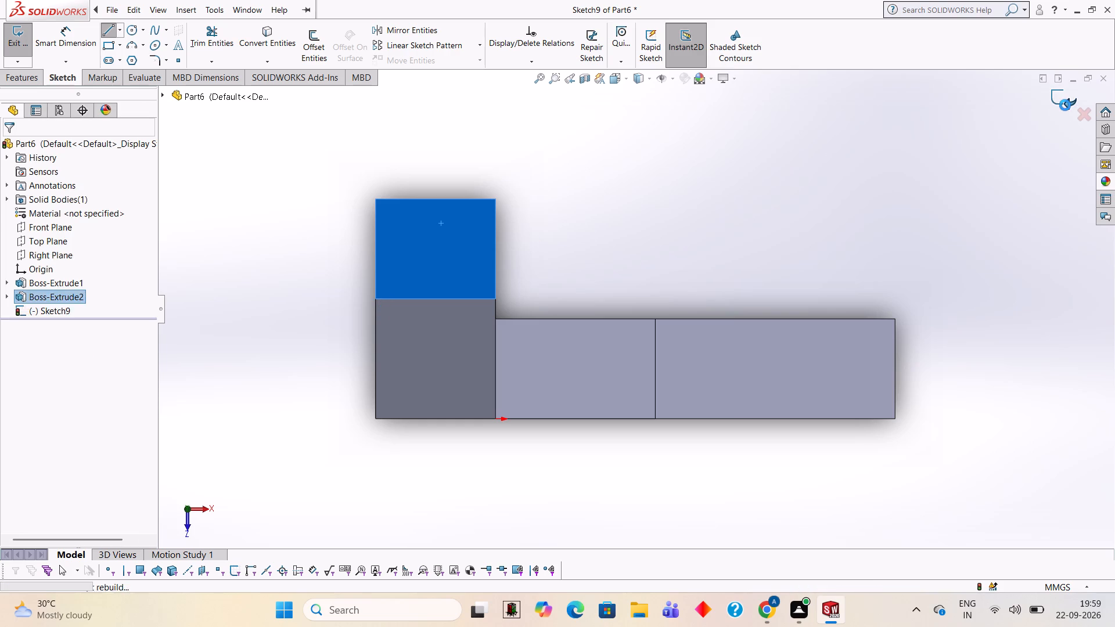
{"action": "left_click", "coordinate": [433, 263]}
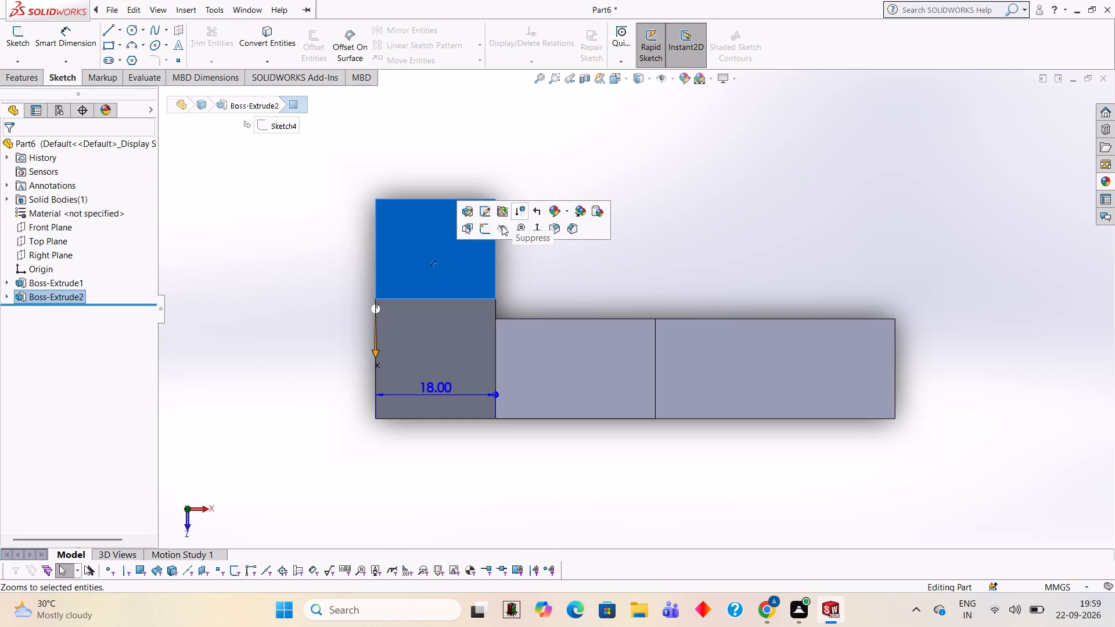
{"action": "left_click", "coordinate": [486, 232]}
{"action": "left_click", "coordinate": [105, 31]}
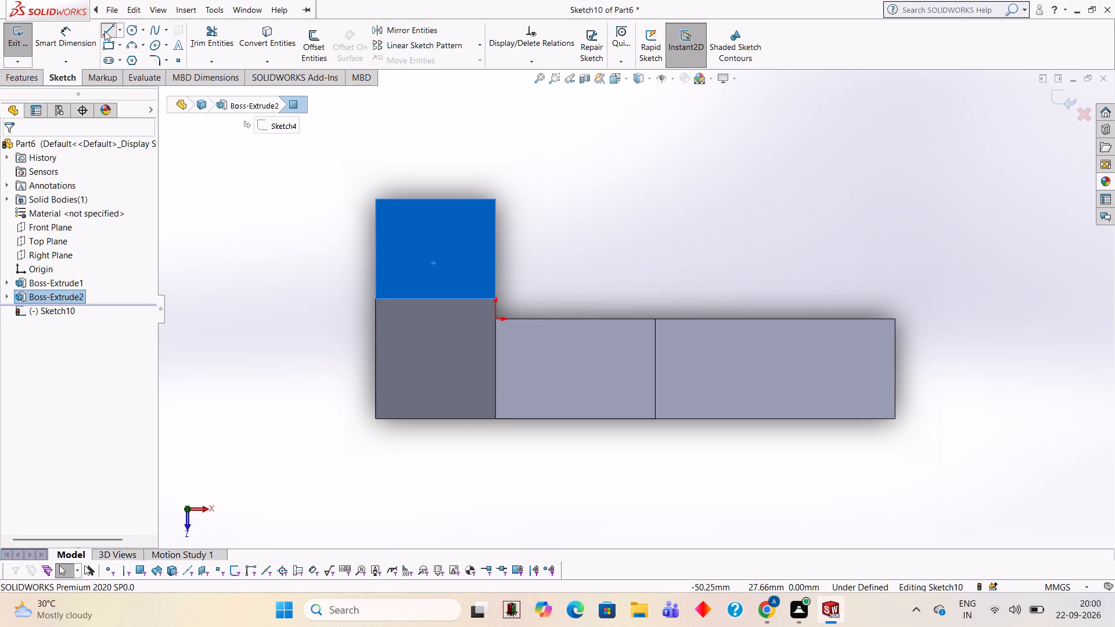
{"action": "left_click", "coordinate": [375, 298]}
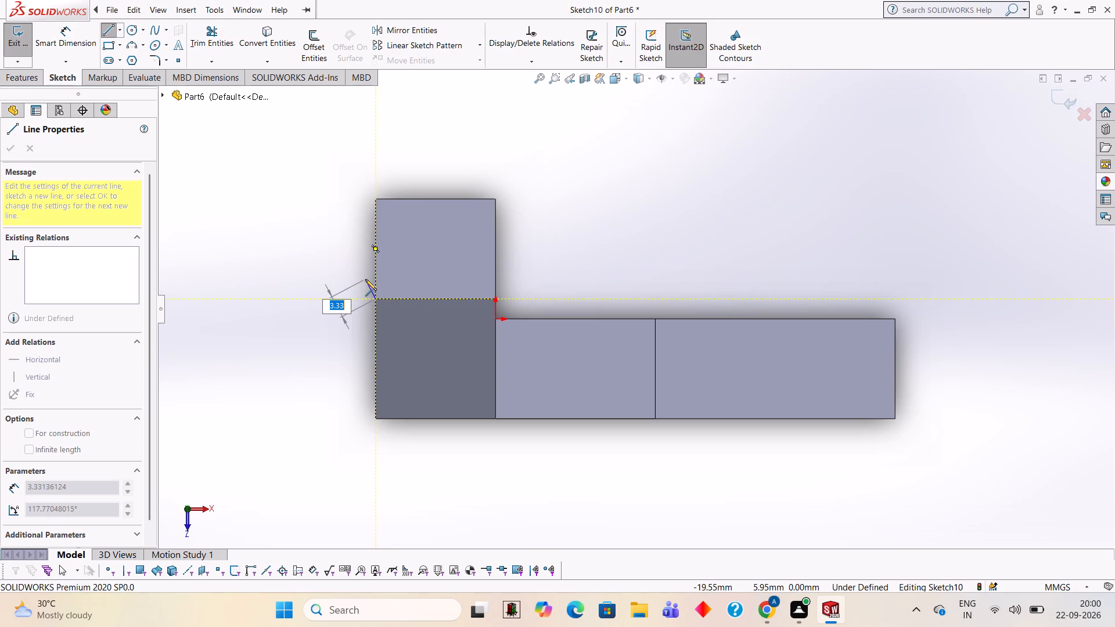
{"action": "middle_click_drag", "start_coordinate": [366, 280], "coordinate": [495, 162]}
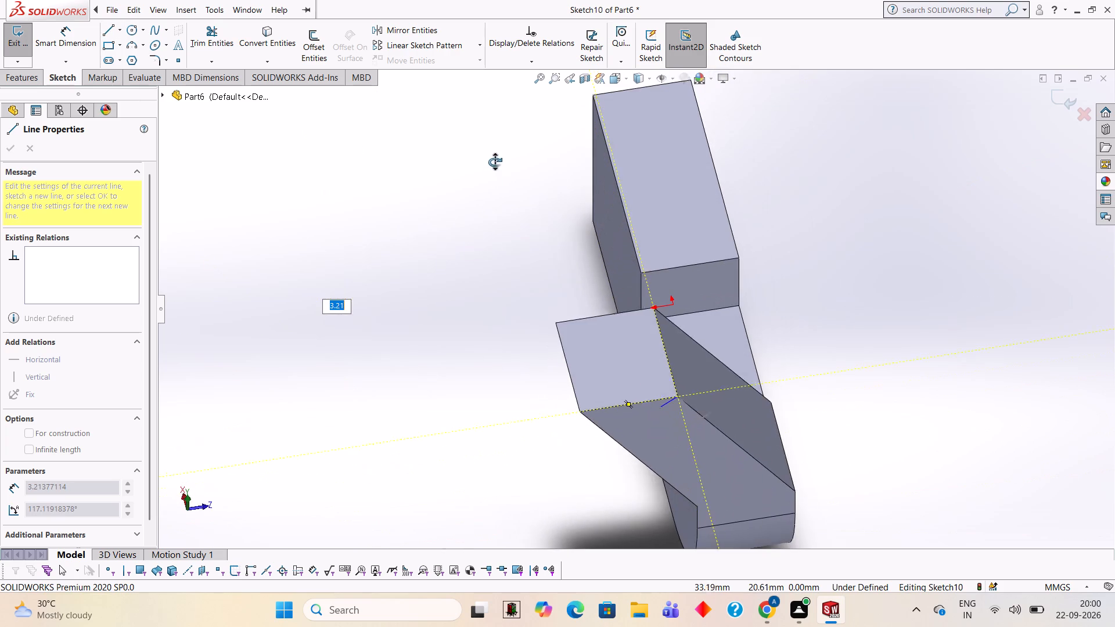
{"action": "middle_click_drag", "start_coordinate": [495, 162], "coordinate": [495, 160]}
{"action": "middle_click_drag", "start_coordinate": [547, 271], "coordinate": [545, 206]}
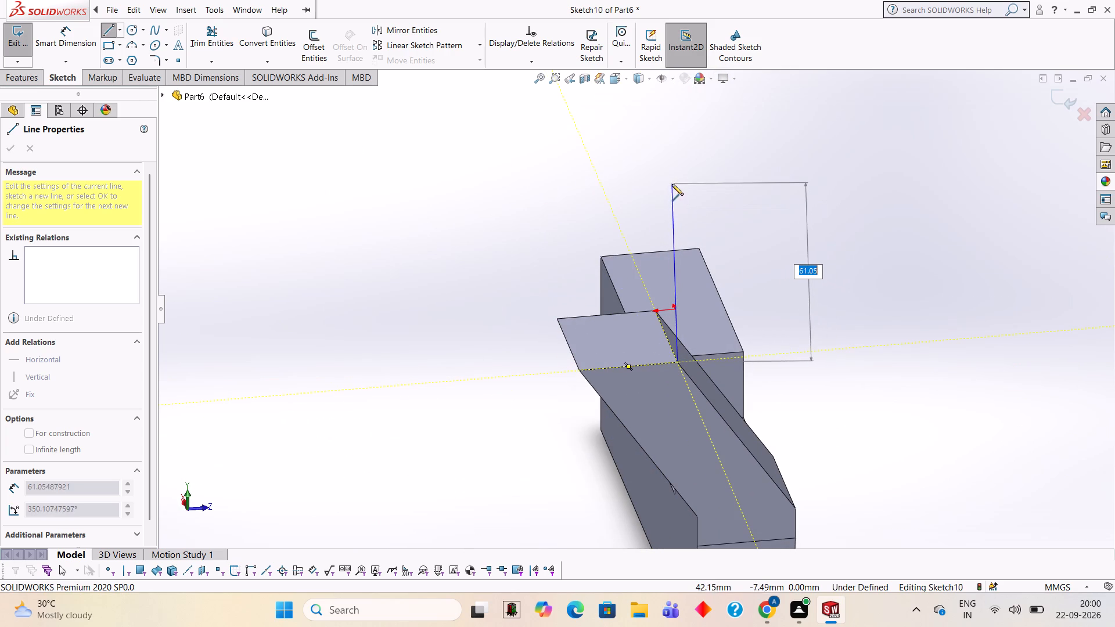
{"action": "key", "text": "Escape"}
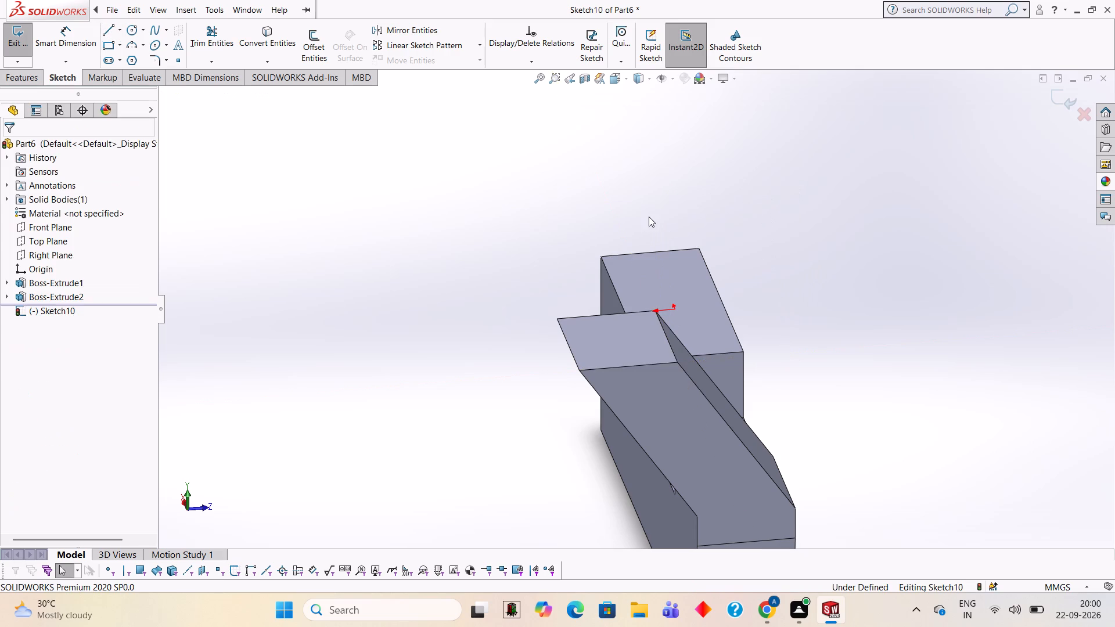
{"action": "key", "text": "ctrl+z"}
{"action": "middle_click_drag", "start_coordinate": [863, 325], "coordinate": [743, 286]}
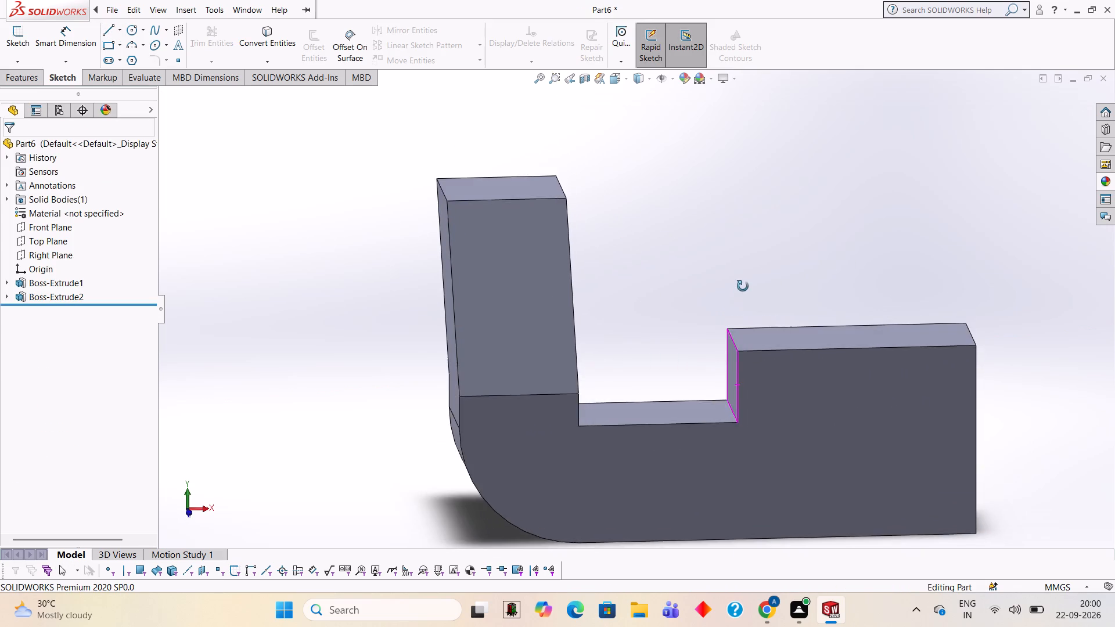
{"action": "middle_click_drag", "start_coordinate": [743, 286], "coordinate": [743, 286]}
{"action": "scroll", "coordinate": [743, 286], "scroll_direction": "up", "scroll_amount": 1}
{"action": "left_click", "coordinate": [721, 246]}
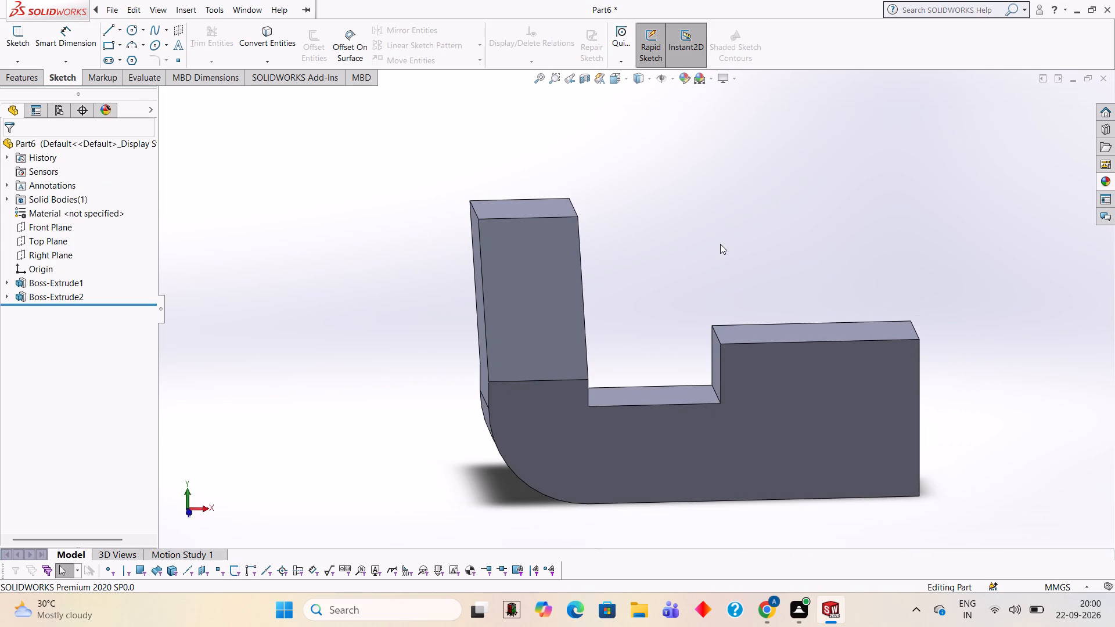
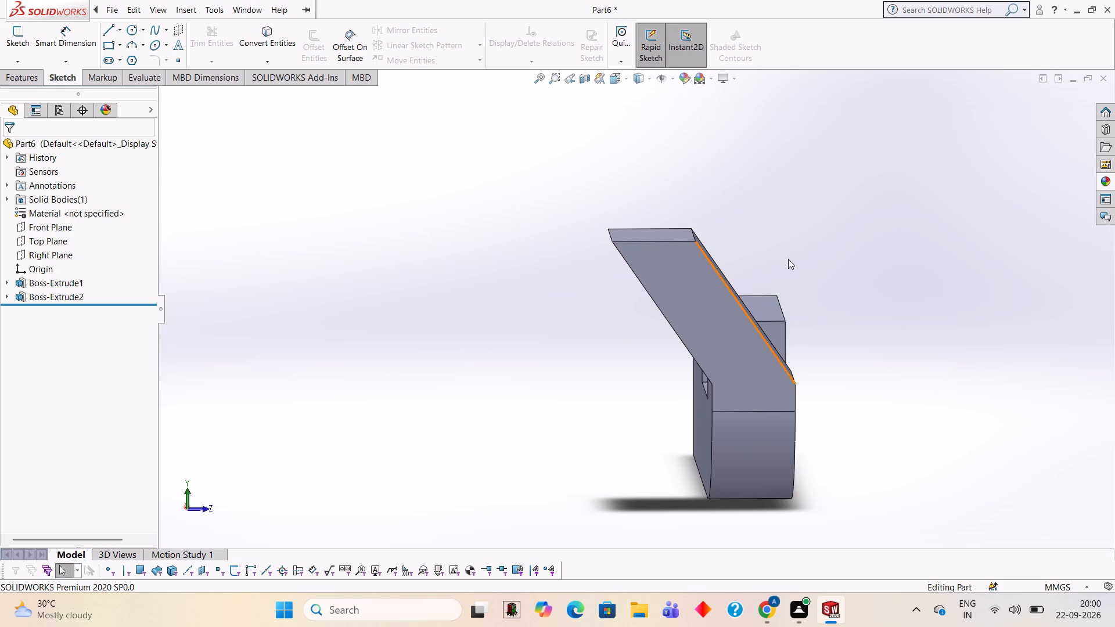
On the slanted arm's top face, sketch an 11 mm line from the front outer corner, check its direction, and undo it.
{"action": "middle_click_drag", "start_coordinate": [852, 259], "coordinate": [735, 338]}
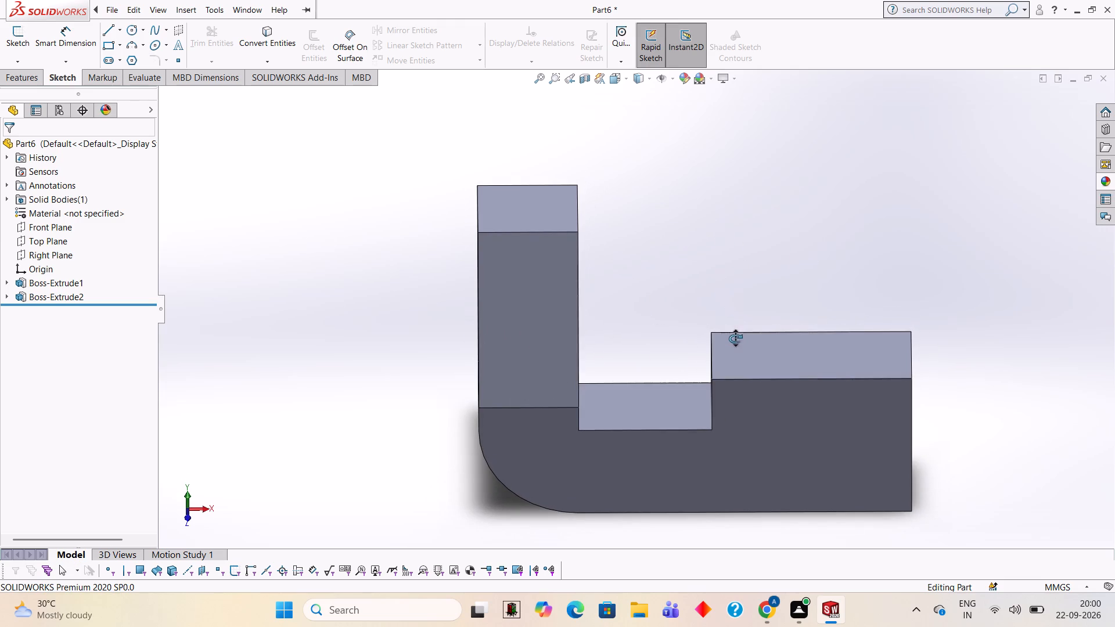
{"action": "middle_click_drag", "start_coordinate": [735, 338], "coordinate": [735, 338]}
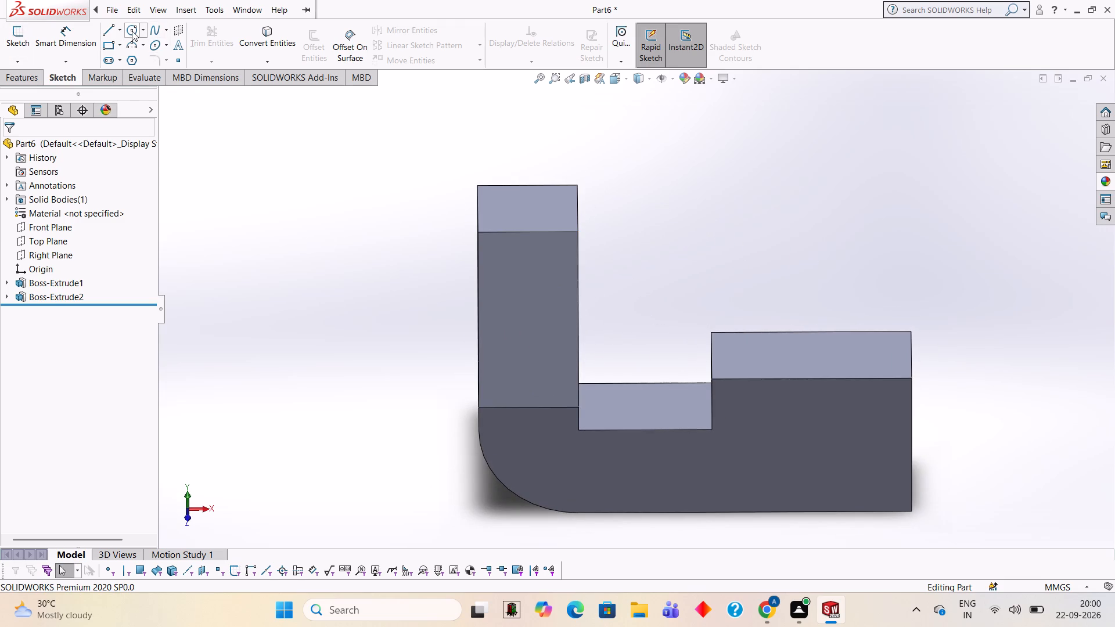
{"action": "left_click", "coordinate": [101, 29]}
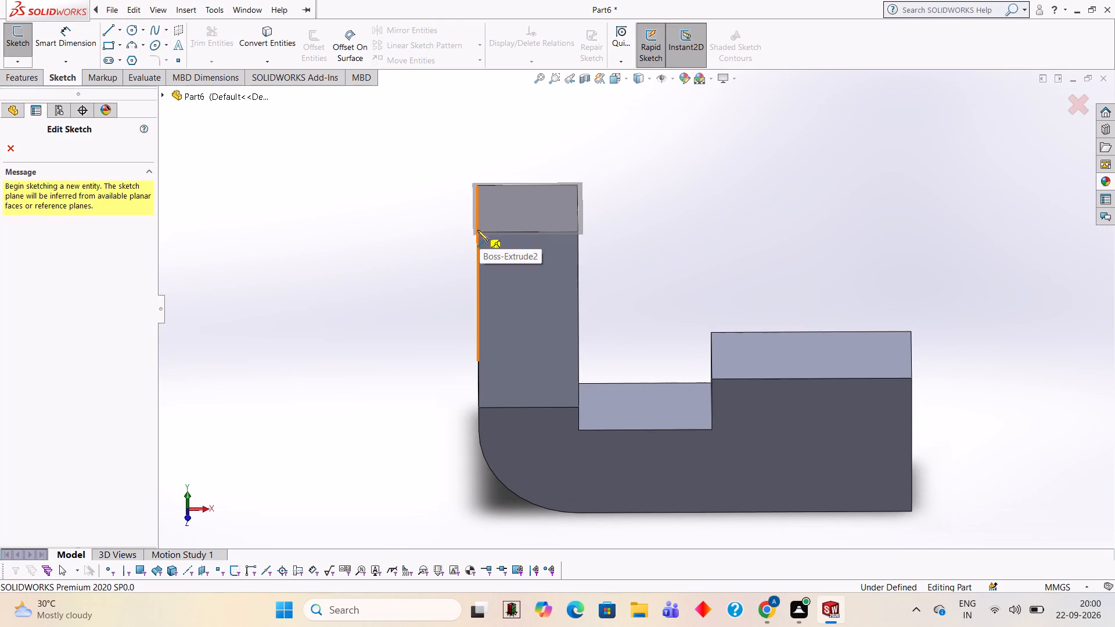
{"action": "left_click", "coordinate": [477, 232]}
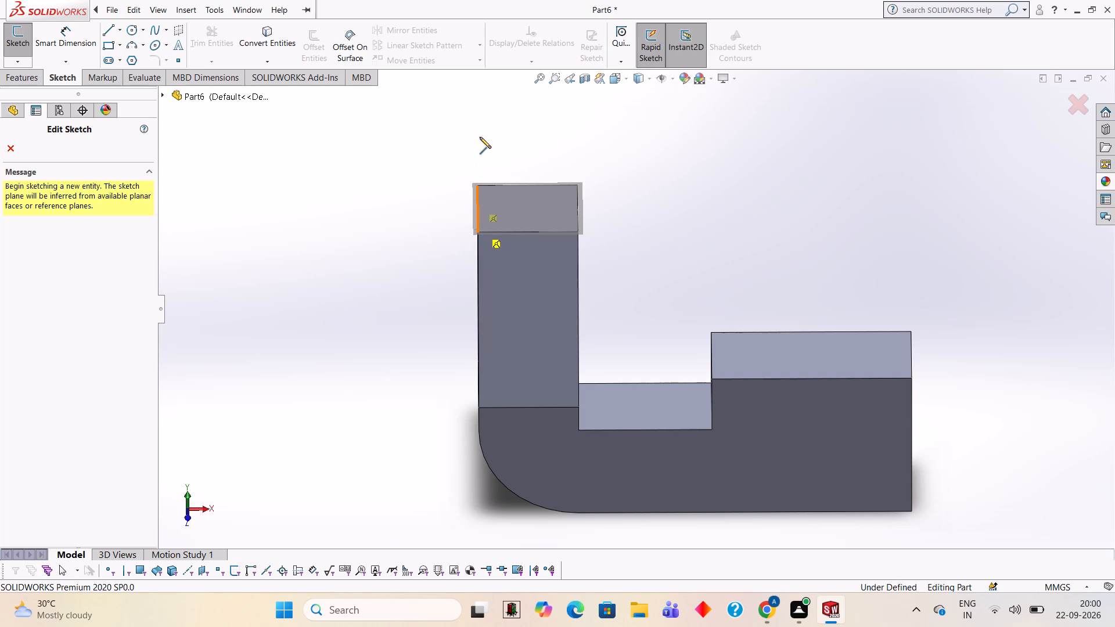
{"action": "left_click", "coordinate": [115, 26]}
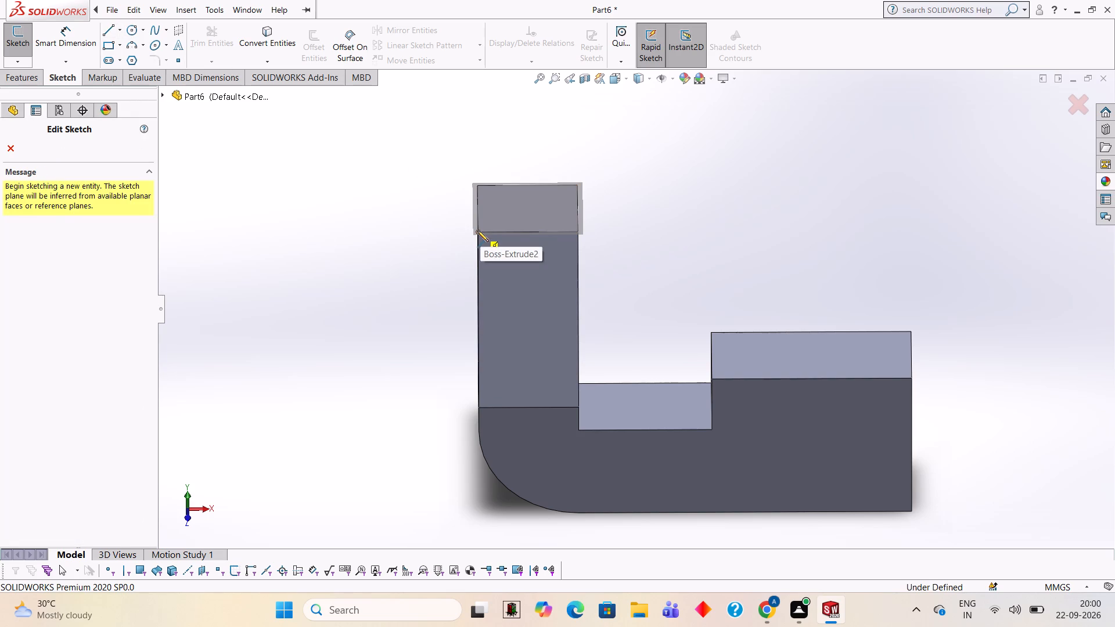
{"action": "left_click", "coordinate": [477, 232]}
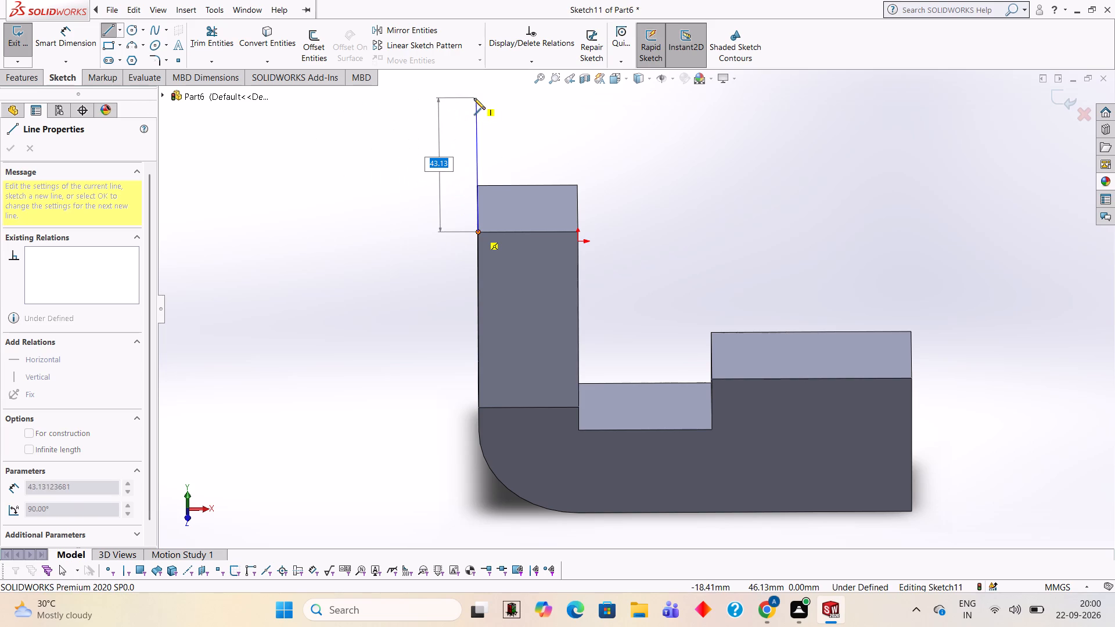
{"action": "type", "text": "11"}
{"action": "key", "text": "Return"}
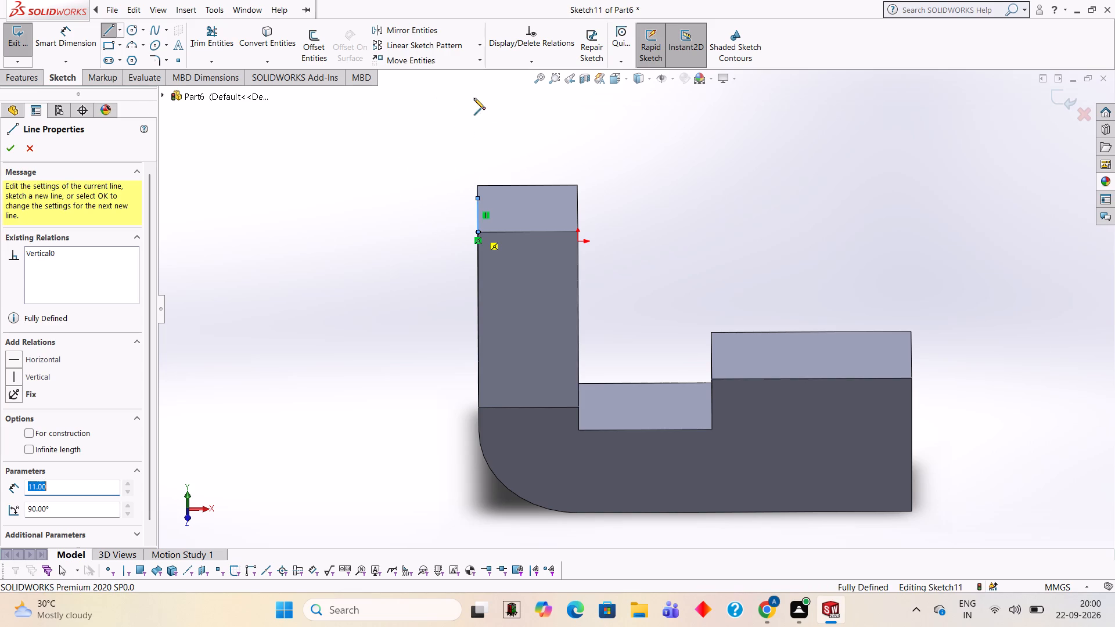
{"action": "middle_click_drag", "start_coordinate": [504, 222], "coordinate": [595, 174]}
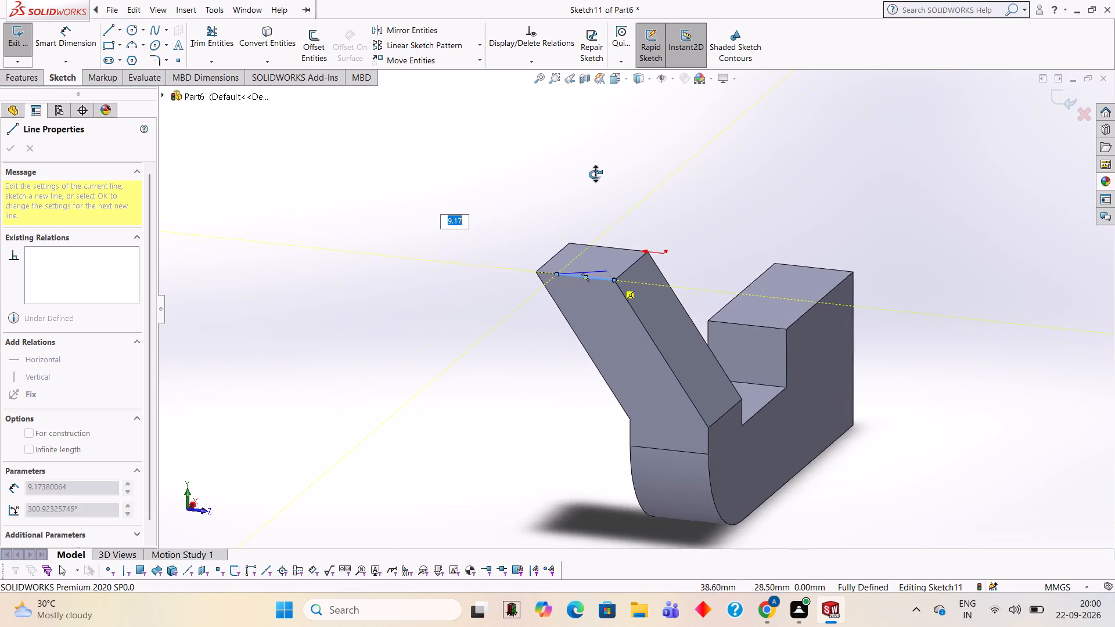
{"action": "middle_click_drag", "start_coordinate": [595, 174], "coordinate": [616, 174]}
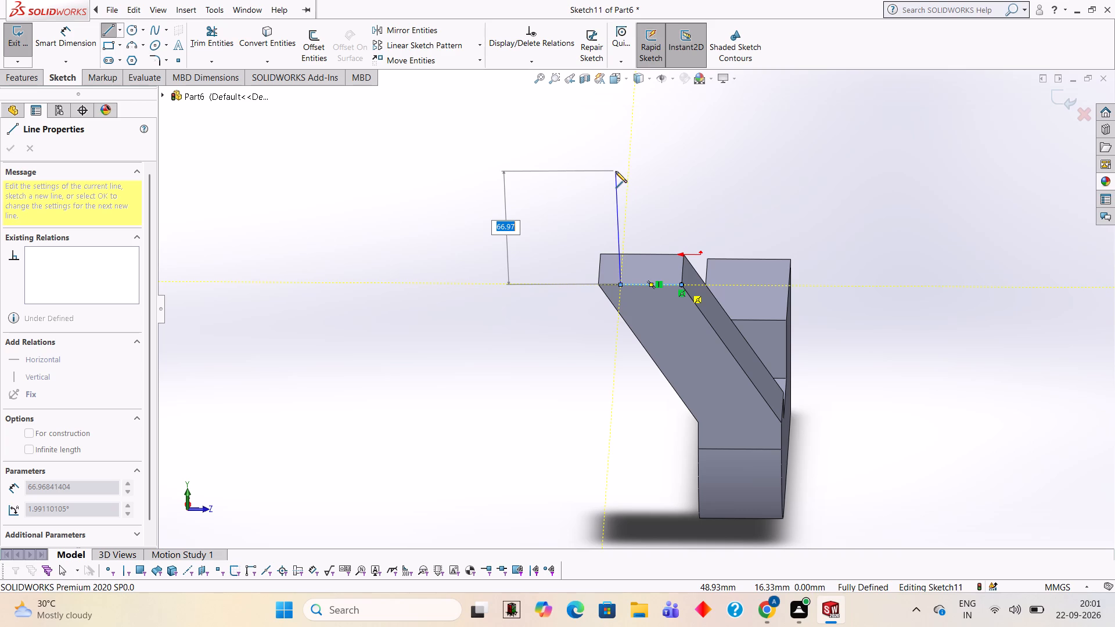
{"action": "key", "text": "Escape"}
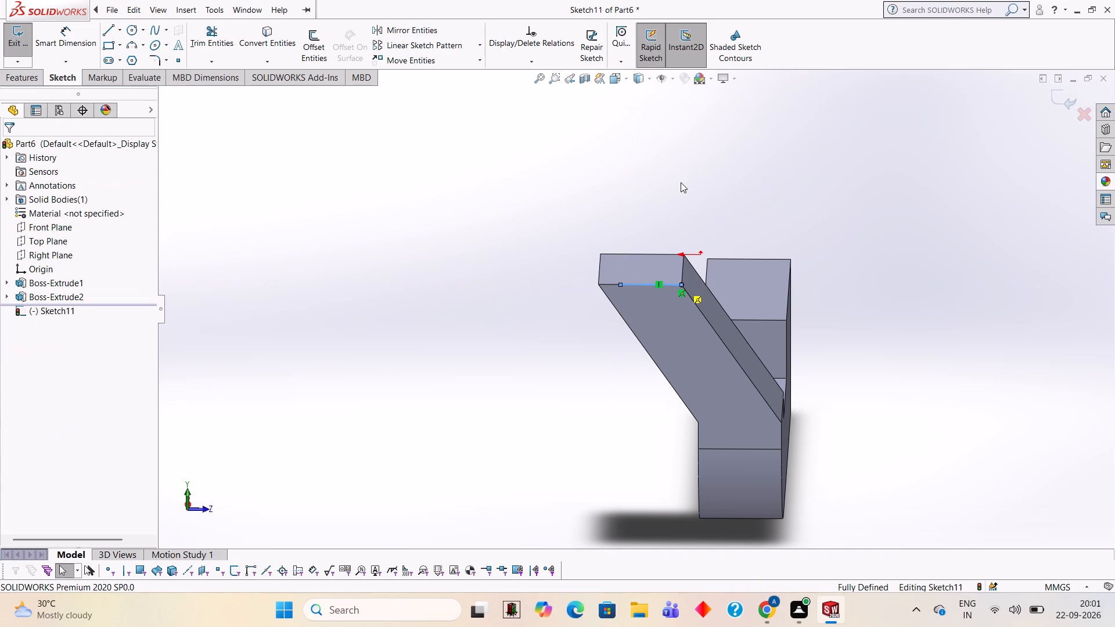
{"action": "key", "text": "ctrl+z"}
On the slanted arm's outer side face, sketch three lines above its top edge: 11 mm up, 15 mm across, and down to the opposite corner.
{"action": "middle_click_drag", "start_coordinate": [875, 256], "coordinate": [844, 260]}
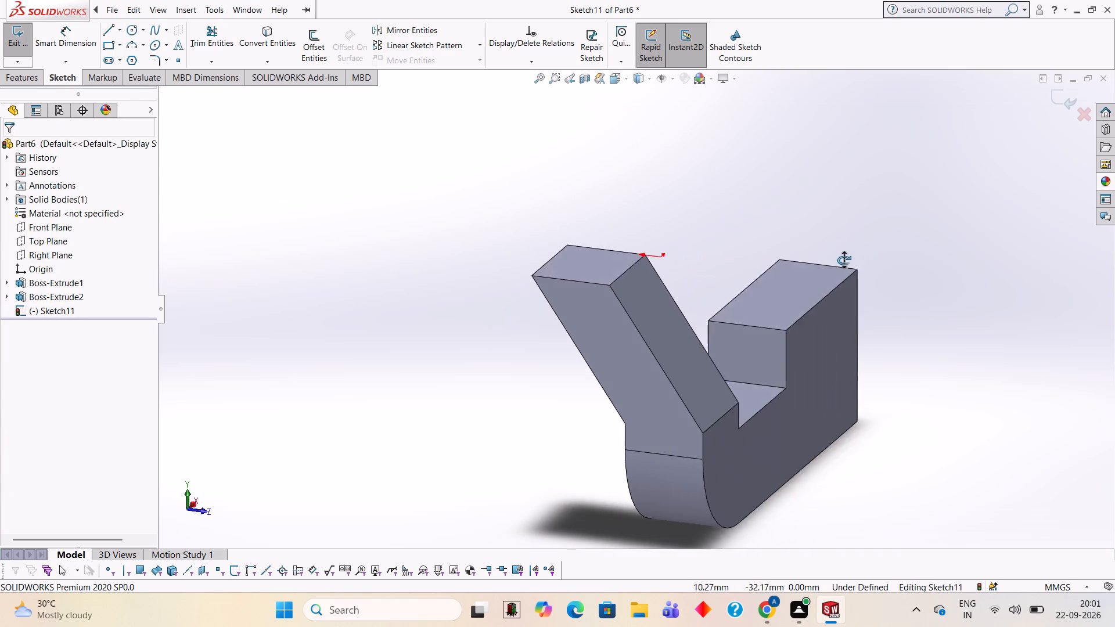
{"action": "middle_click_drag", "start_coordinate": [844, 260], "coordinate": [768, 207]}
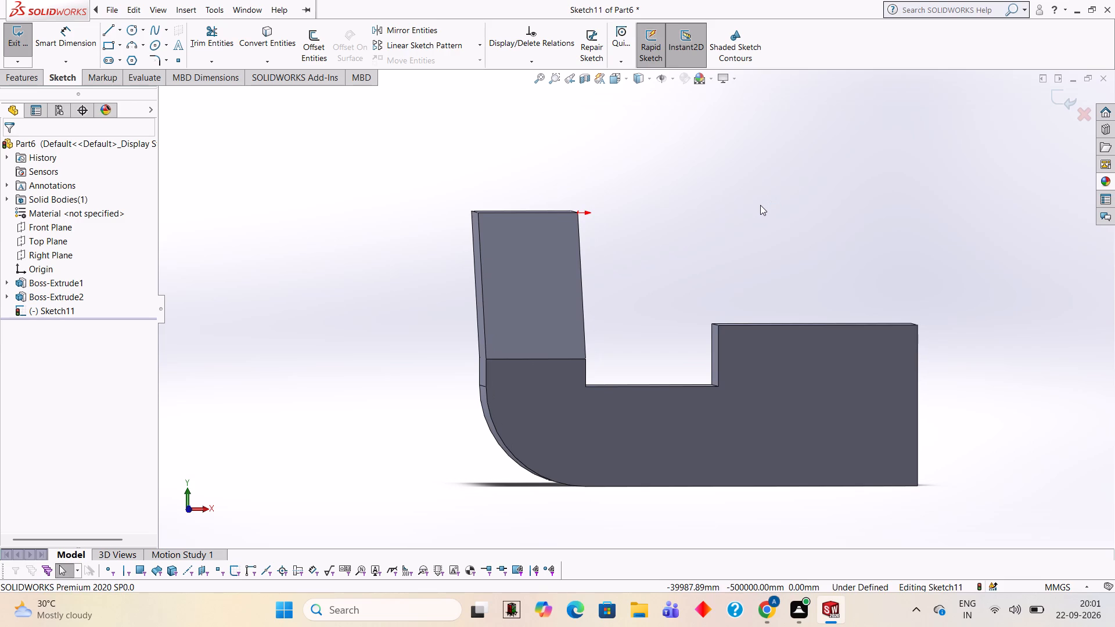
{"action": "middle_click_drag", "start_coordinate": [648, 230], "coordinate": [767, 225]}
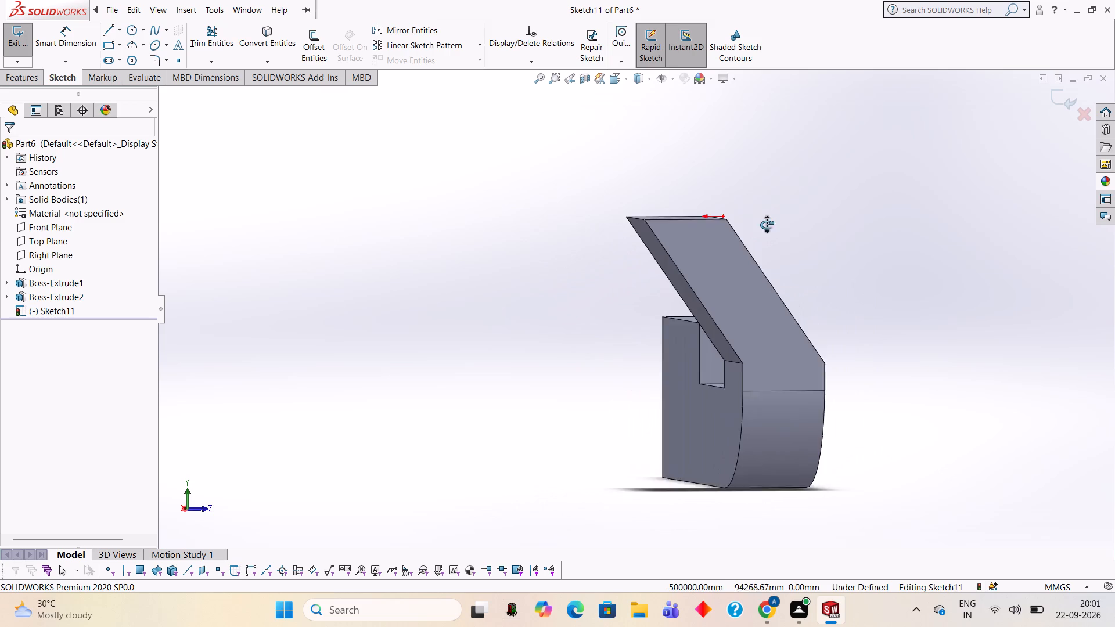
{"action": "middle_click_drag", "start_coordinate": [767, 225], "coordinate": [754, 228]}
{"action": "left_click", "coordinate": [673, 243]}
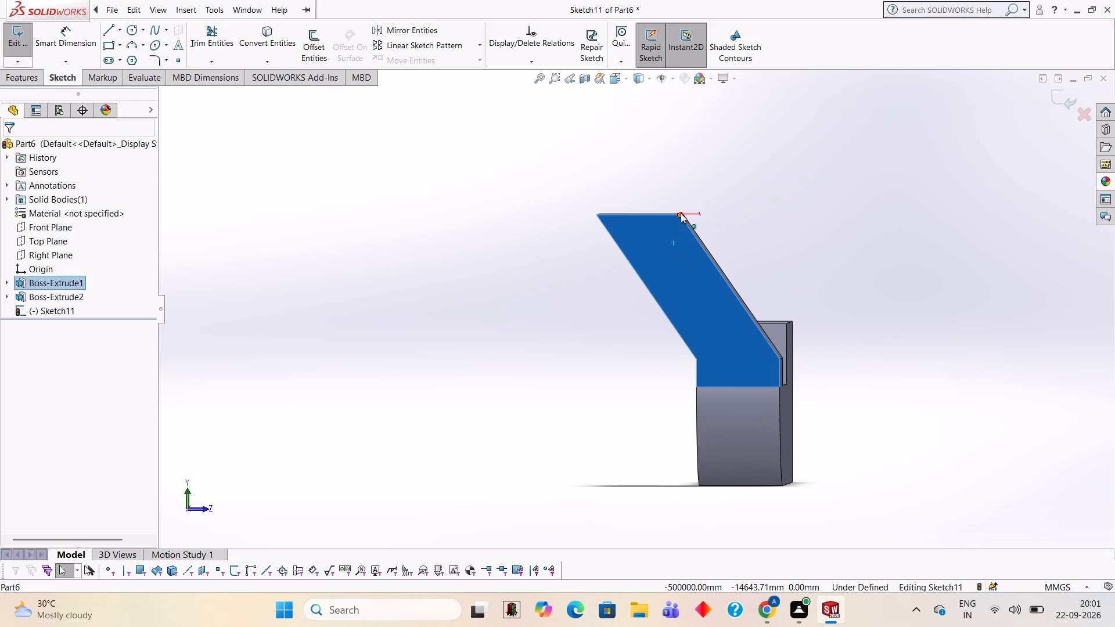
{"action": "left_click", "coordinate": [111, 30]}
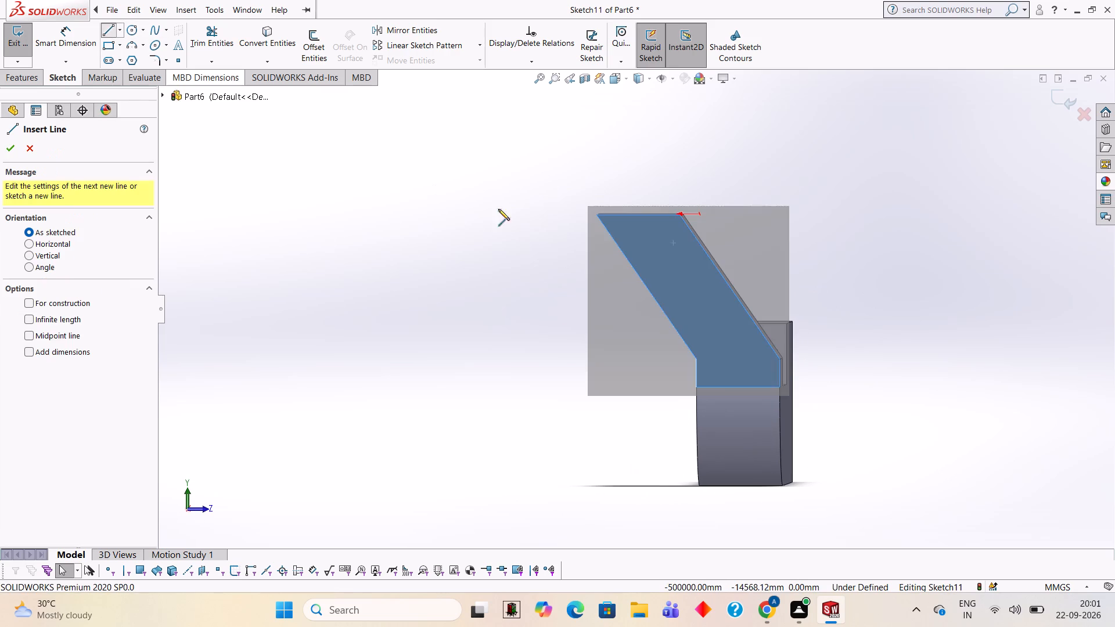
{"action": "left_click", "coordinate": [595, 215]}
{"action": "type", "text": "11"}
{"action": "key", "text": "Return"}
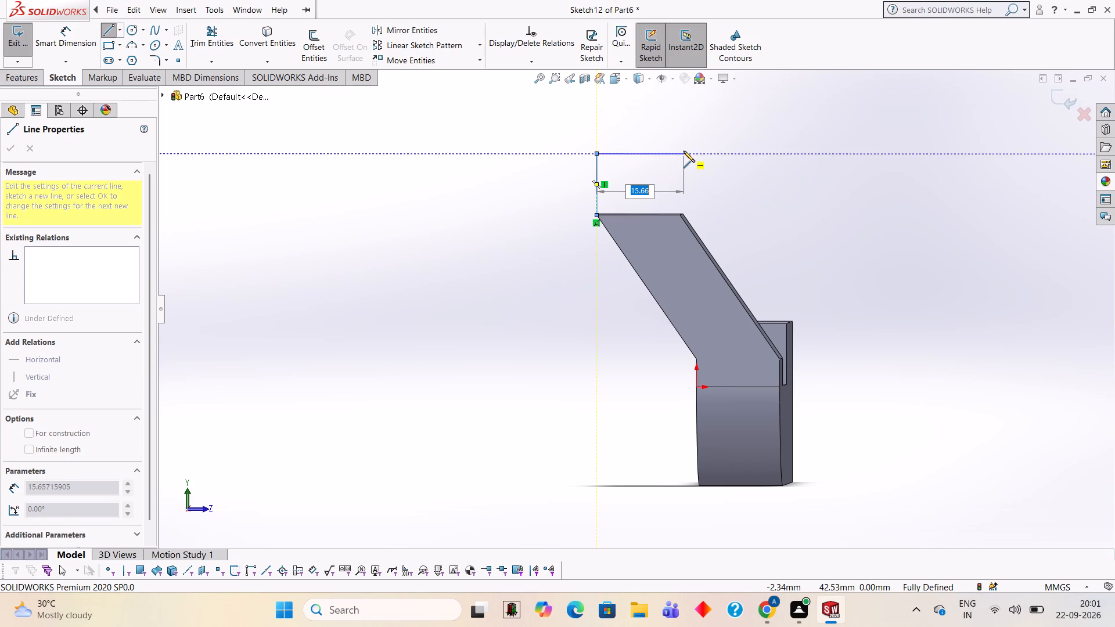
{"action": "type", "text": "15"}
{"action": "key", "text": "Return"}
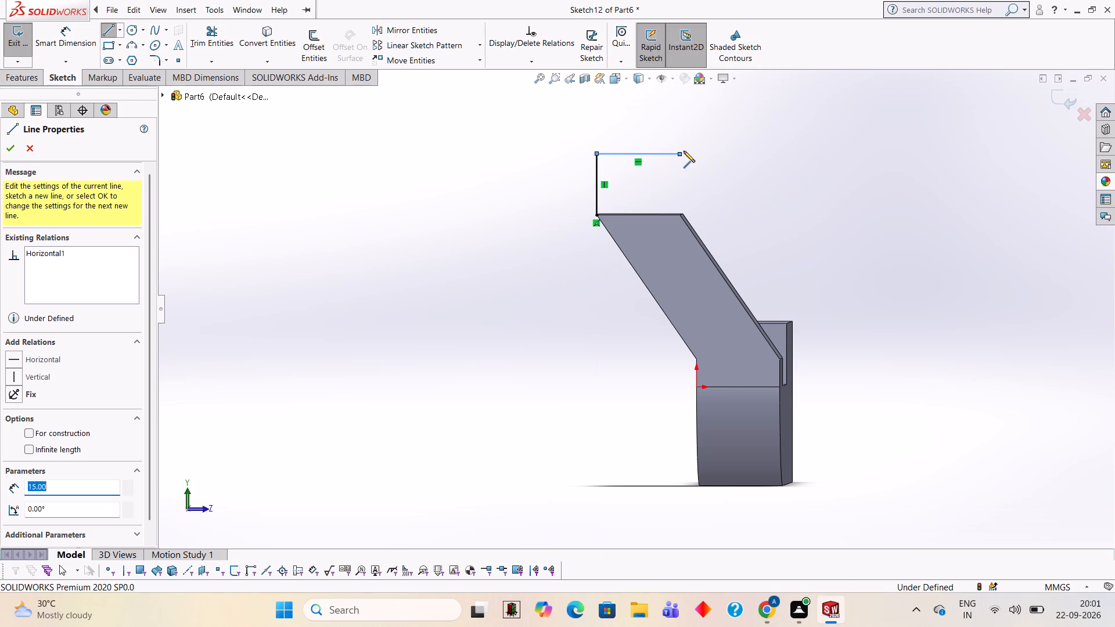
{"action": "left_click", "coordinate": [680, 215]}
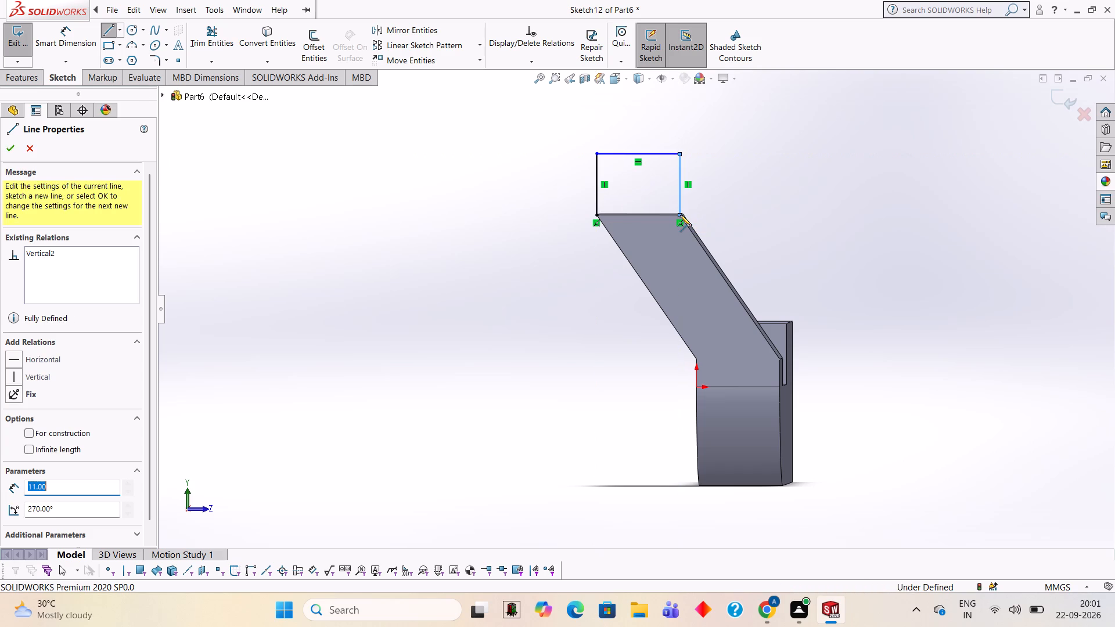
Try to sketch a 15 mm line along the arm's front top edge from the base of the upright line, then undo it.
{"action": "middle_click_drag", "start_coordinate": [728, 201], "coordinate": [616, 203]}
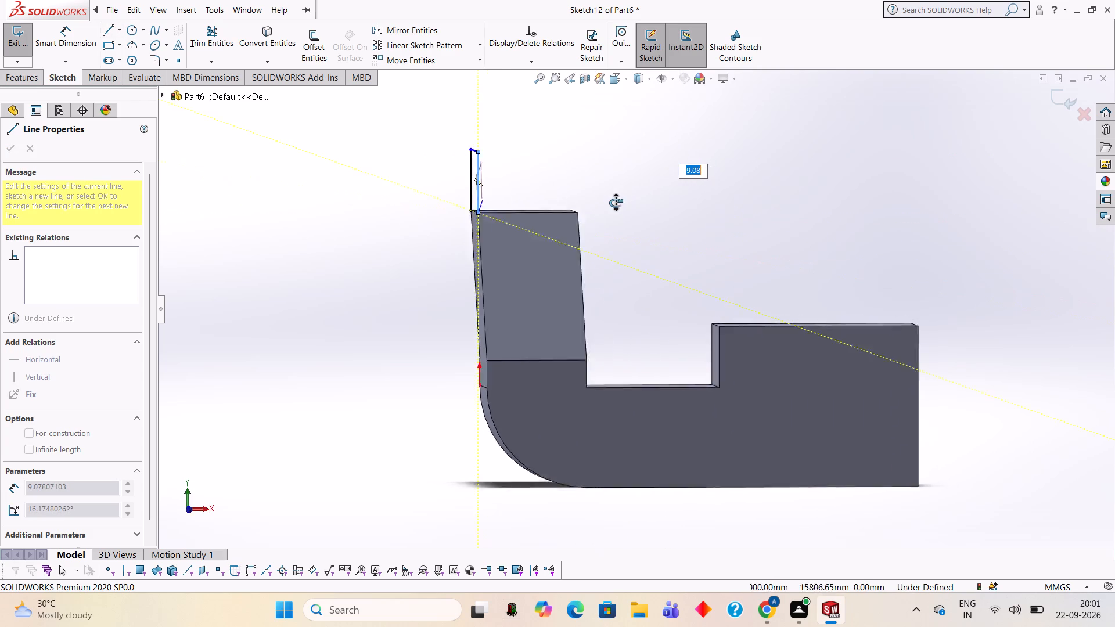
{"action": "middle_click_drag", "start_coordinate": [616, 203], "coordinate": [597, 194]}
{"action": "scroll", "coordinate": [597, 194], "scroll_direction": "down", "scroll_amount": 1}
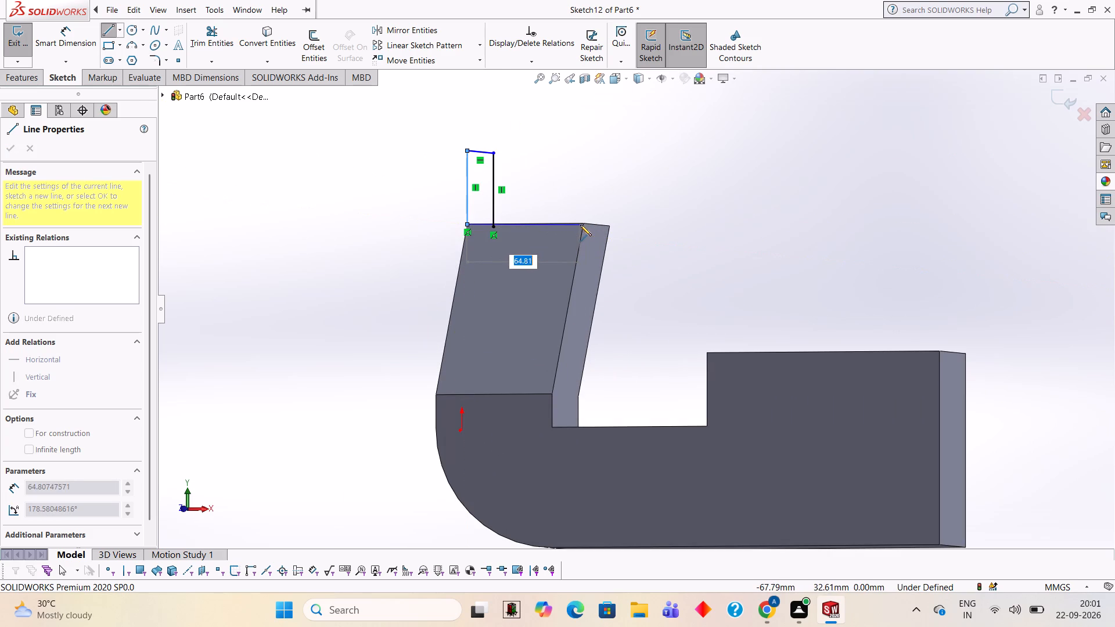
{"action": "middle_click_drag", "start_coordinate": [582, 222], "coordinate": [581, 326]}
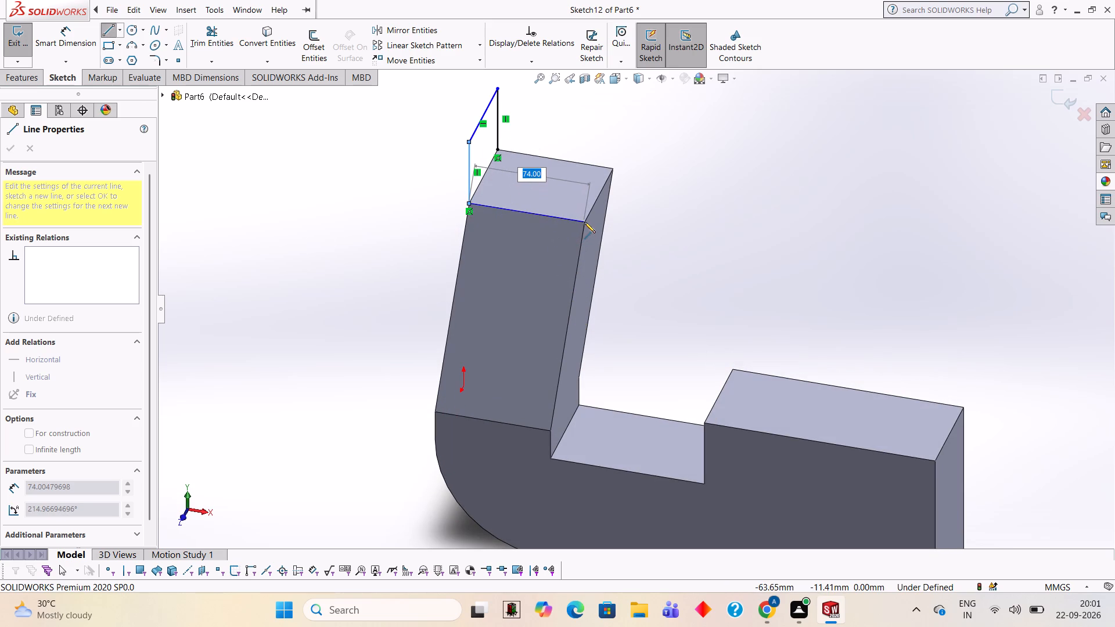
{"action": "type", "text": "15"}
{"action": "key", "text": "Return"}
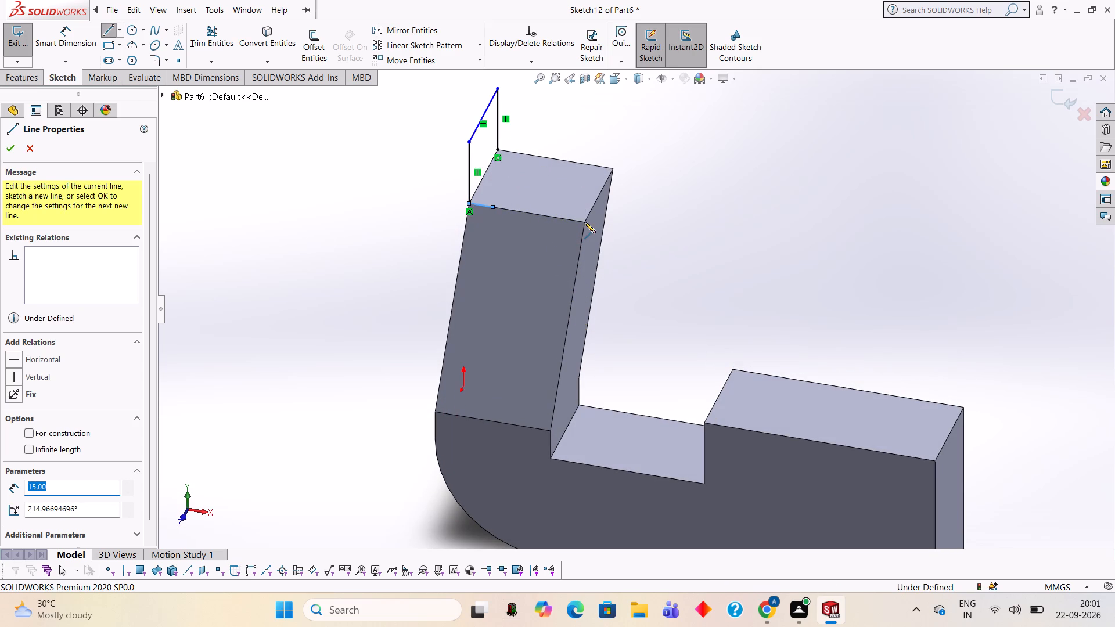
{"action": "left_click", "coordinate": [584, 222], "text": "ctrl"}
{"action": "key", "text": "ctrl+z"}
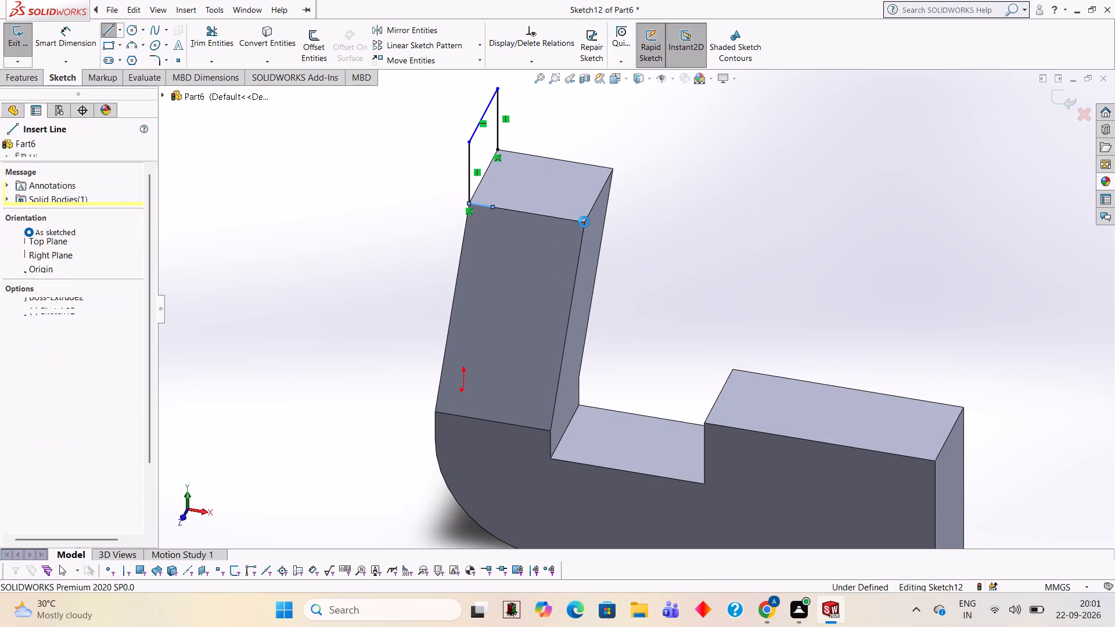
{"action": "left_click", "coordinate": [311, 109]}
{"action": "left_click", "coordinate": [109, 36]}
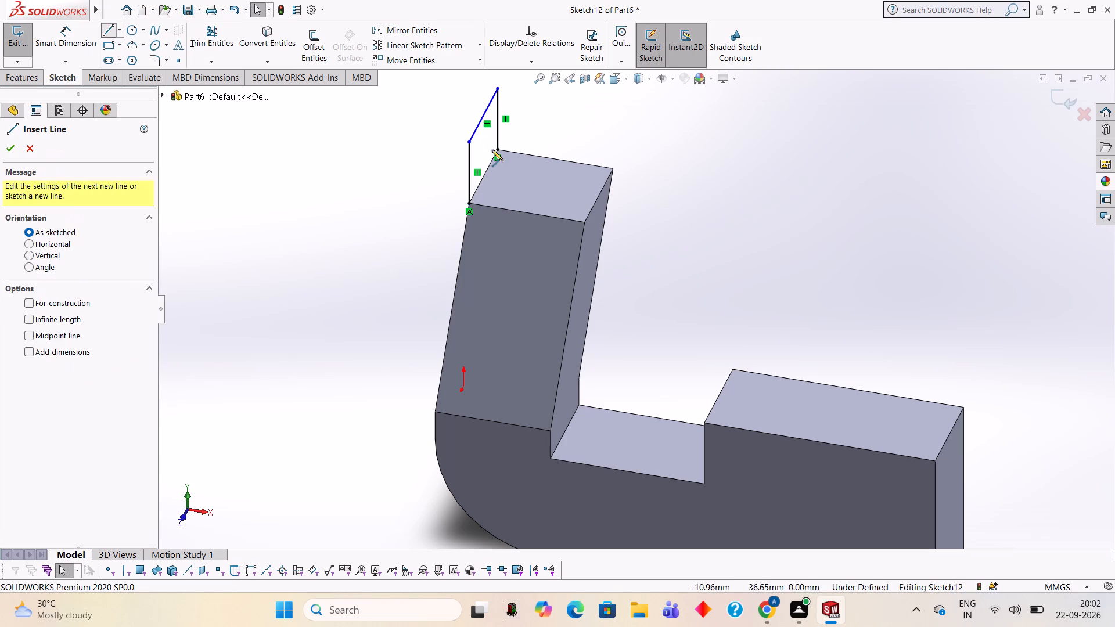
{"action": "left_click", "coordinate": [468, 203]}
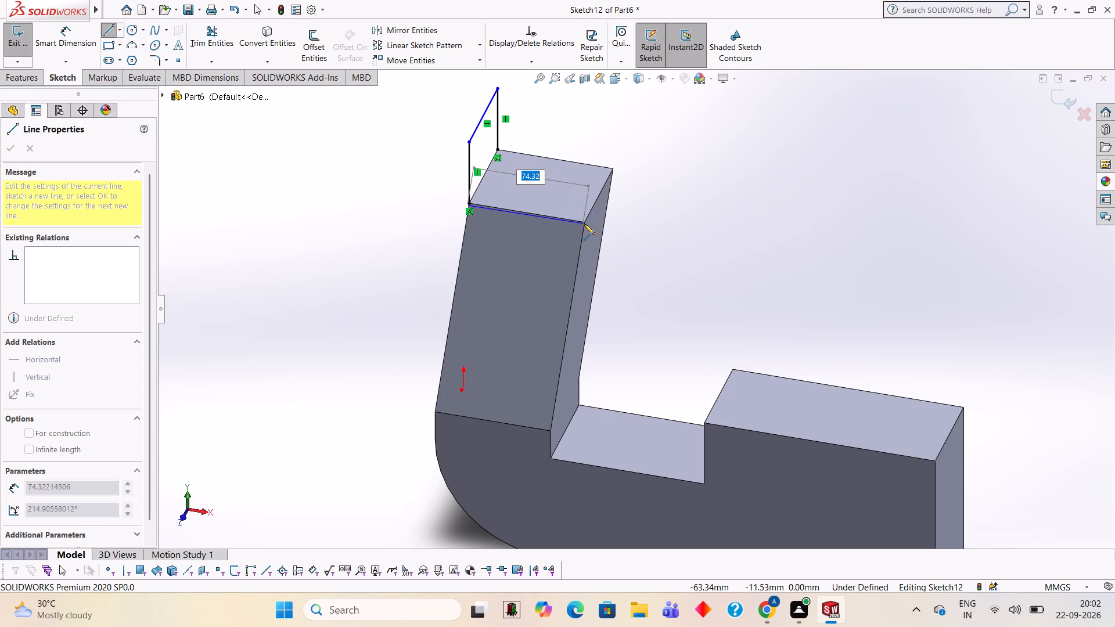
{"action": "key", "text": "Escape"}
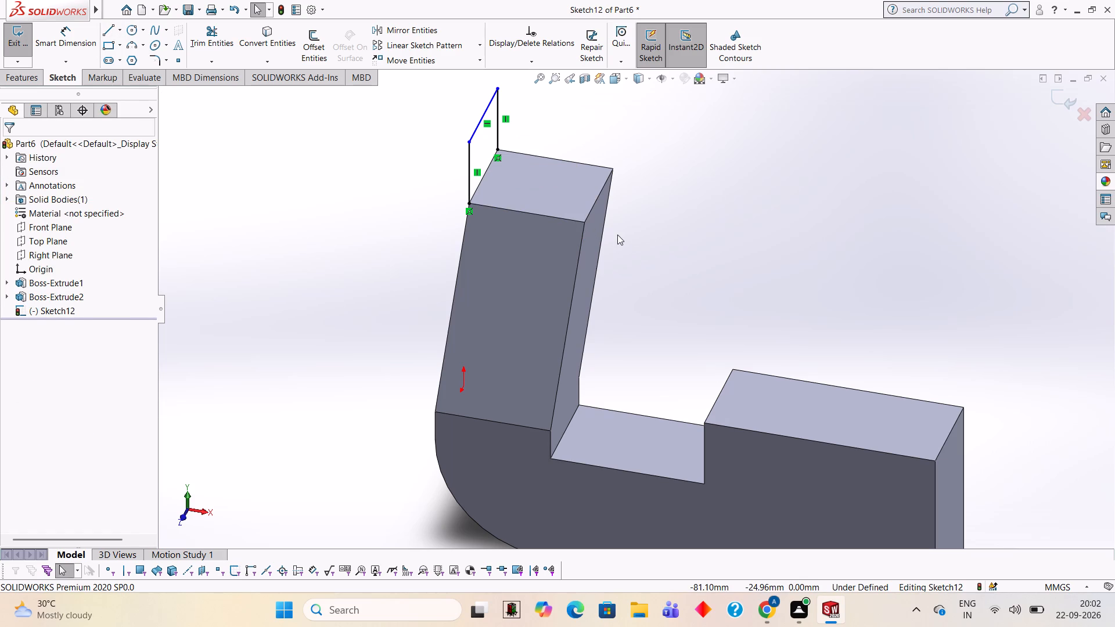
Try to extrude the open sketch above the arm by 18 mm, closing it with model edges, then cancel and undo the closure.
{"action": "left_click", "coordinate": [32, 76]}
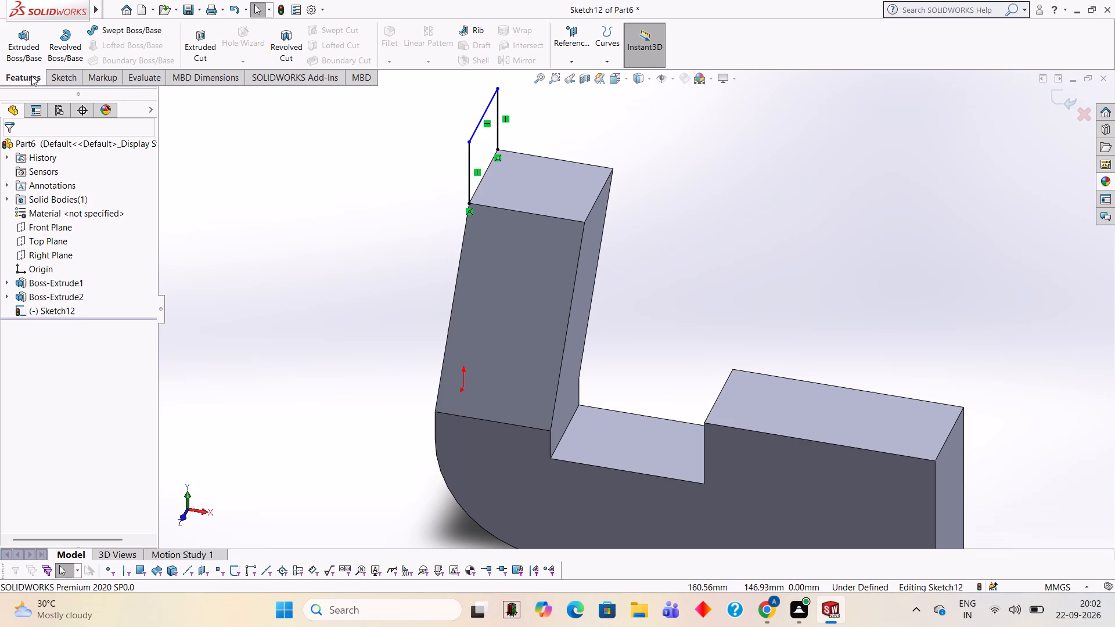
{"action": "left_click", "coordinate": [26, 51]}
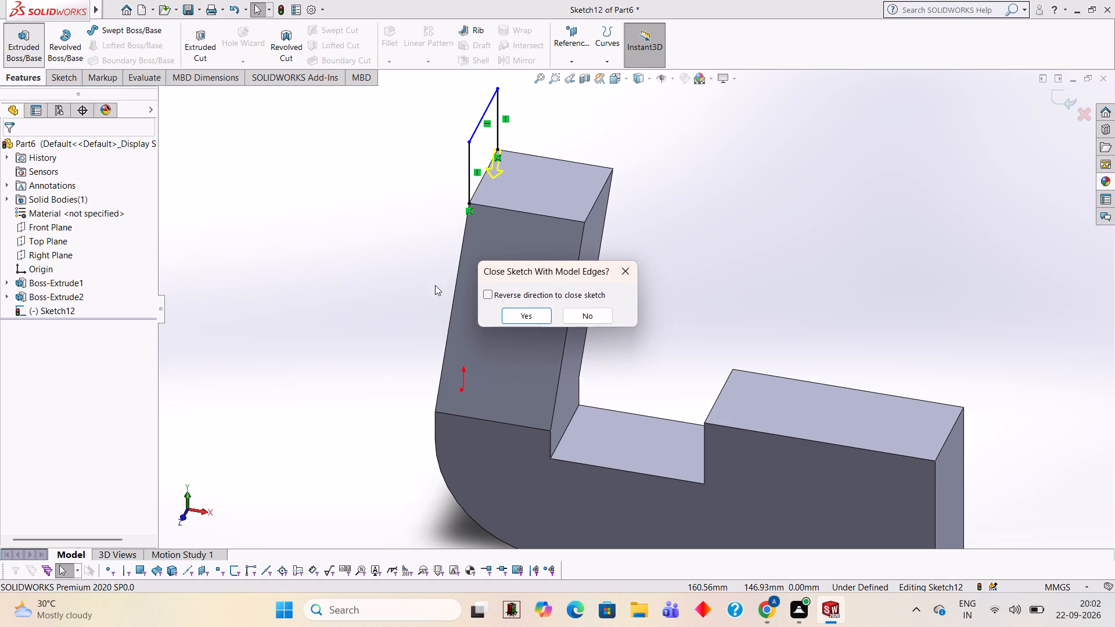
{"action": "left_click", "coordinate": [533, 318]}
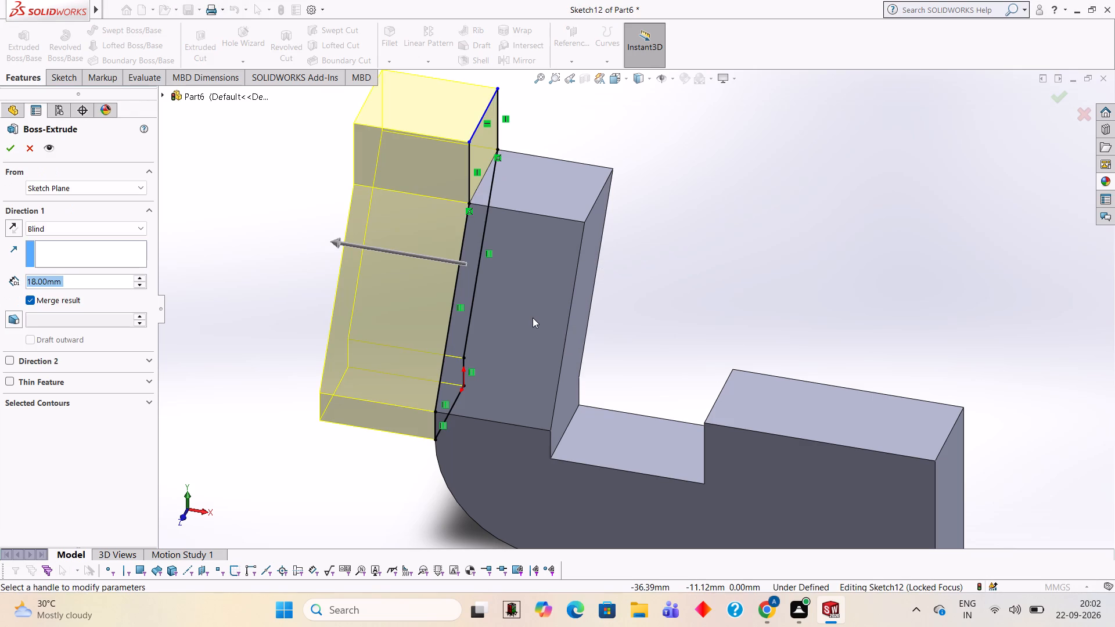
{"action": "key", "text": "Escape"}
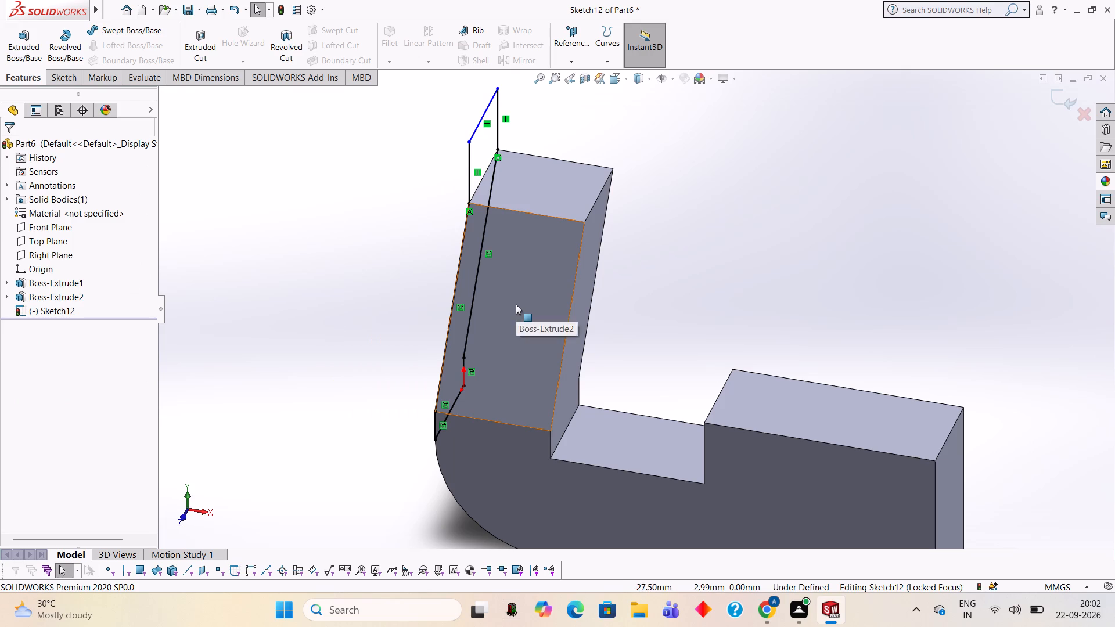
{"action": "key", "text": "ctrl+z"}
On the arm's top face, sketch a line along its outer edge joining the lower ends of the two upright lines.
{"action": "middle_click_drag", "start_coordinate": [681, 218], "coordinate": [774, 176]}
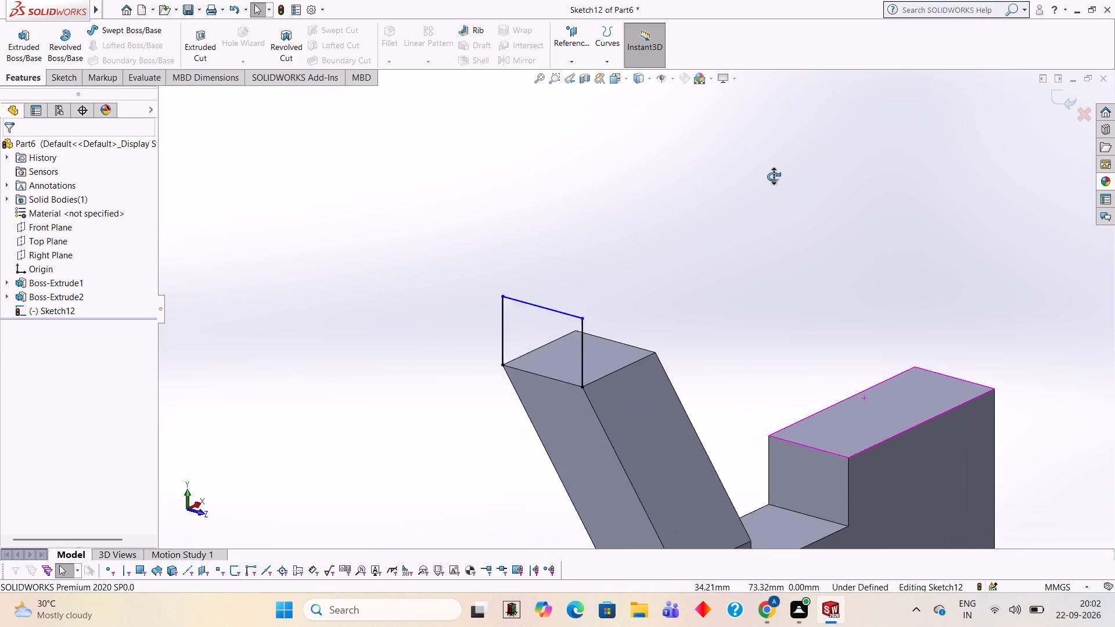
{"action": "middle_click_drag", "start_coordinate": [774, 176], "coordinate": [780, 167]}
{"action": "left_click", "coordinate": [60, 74]}
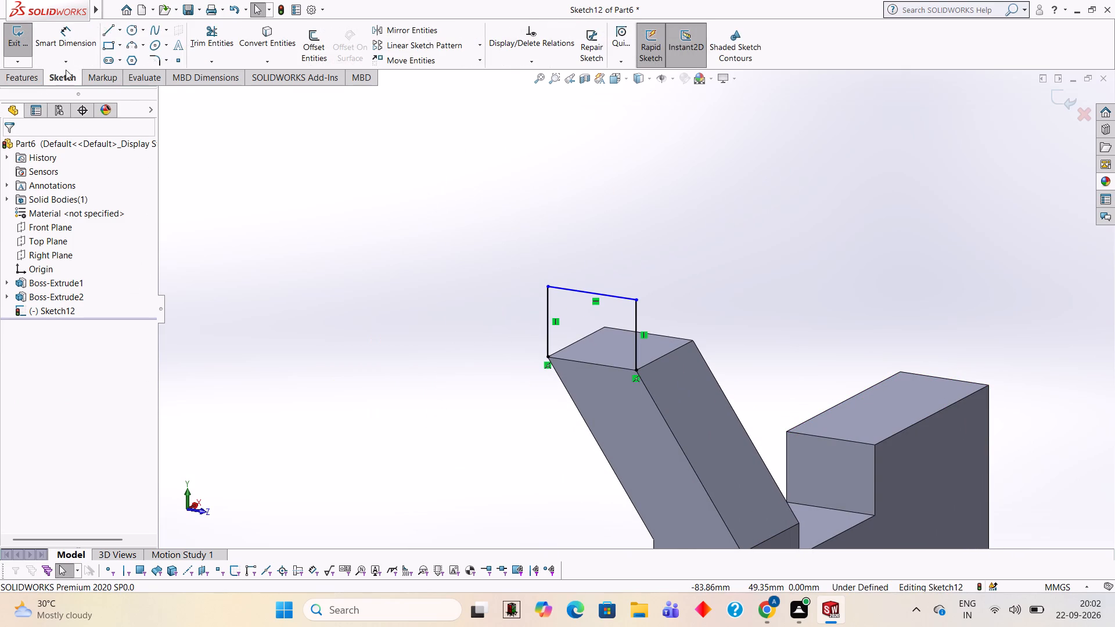
{"action": "left_click", "coordinate": [107, 30]}
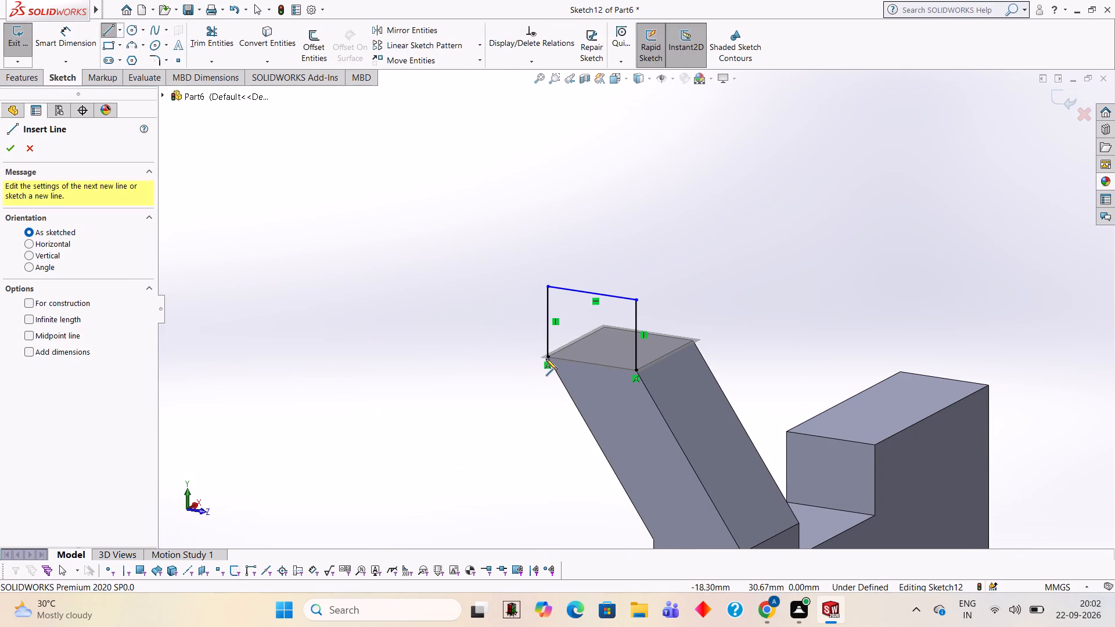
{"action": "left_click", "coordinate": [546, 357]}
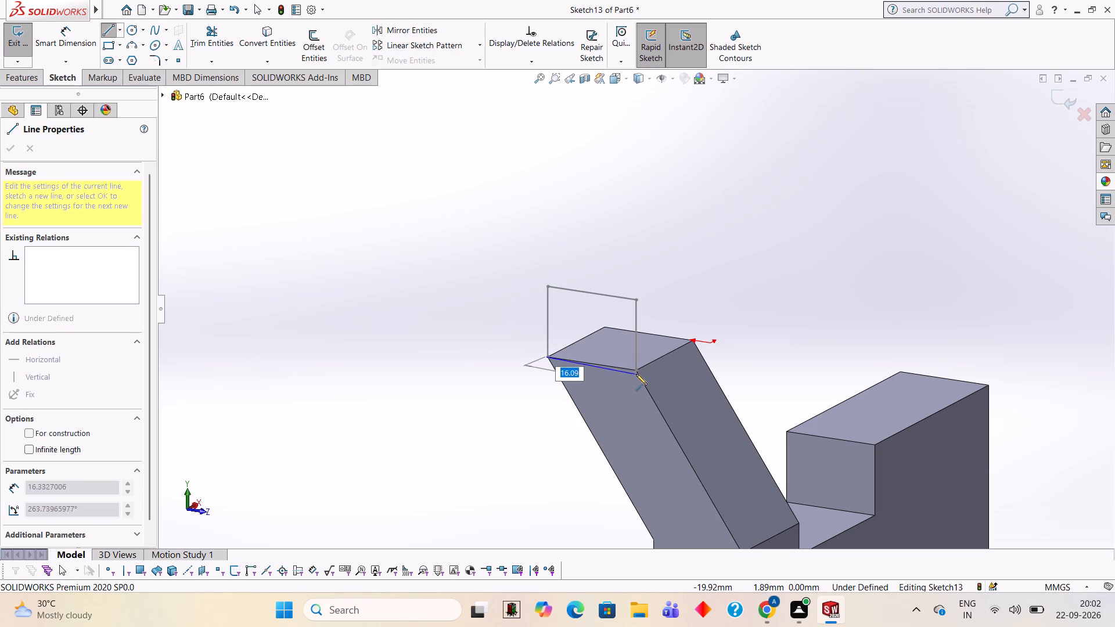
{"action": "left_click", "coordinate": [636, 371]}
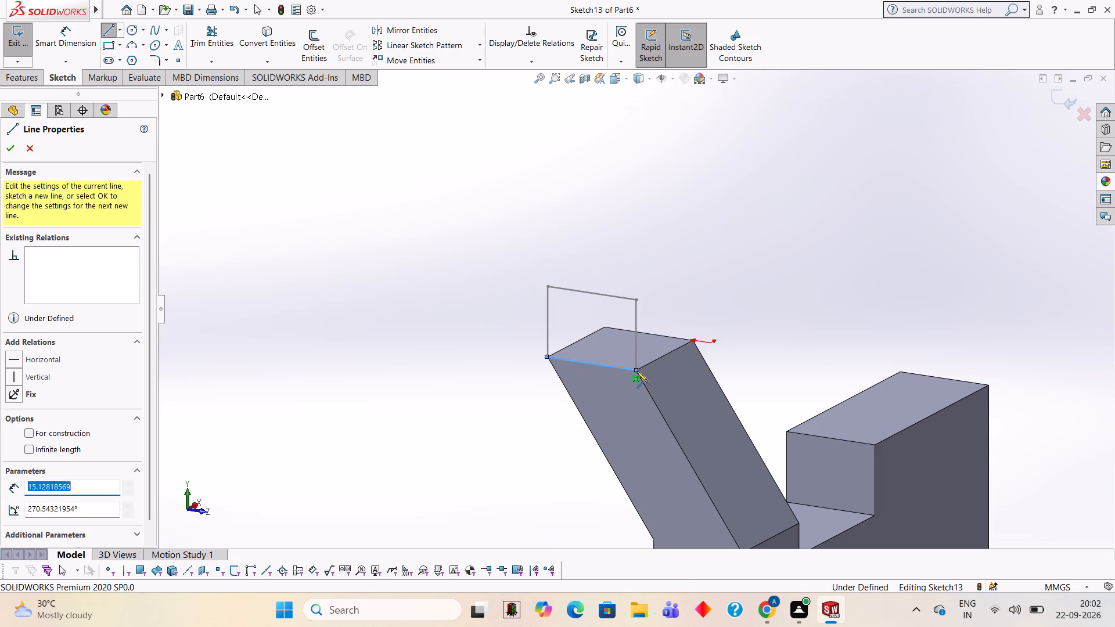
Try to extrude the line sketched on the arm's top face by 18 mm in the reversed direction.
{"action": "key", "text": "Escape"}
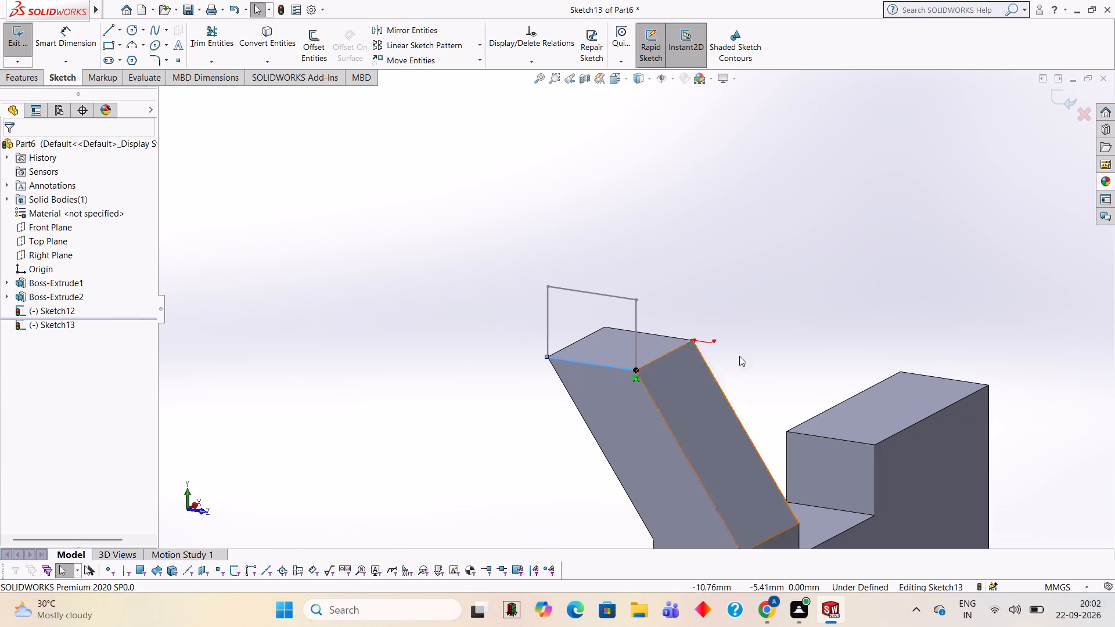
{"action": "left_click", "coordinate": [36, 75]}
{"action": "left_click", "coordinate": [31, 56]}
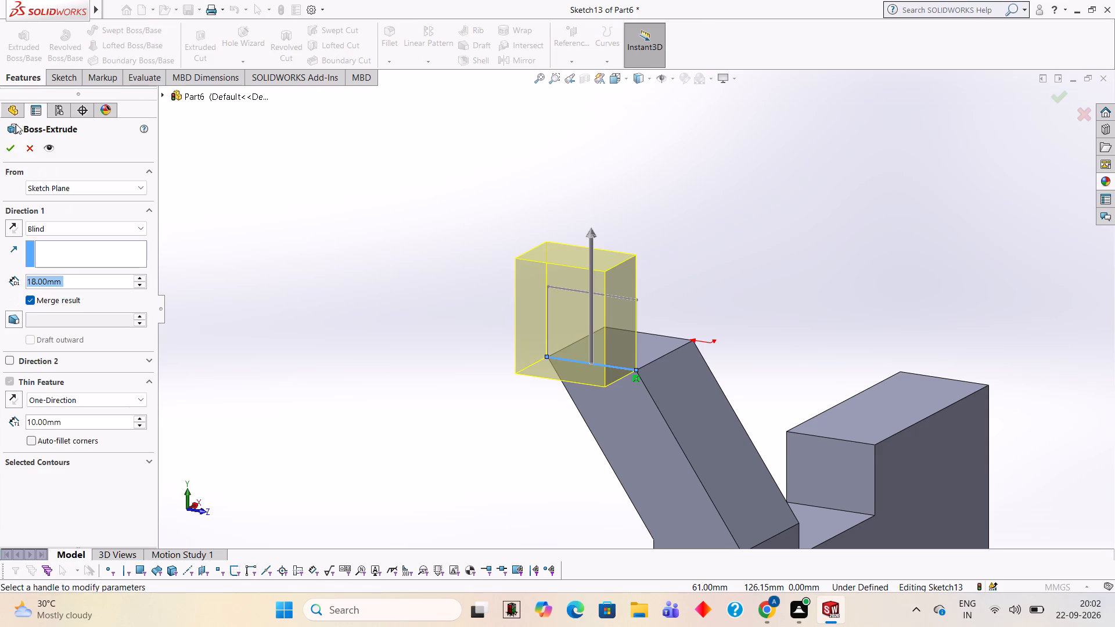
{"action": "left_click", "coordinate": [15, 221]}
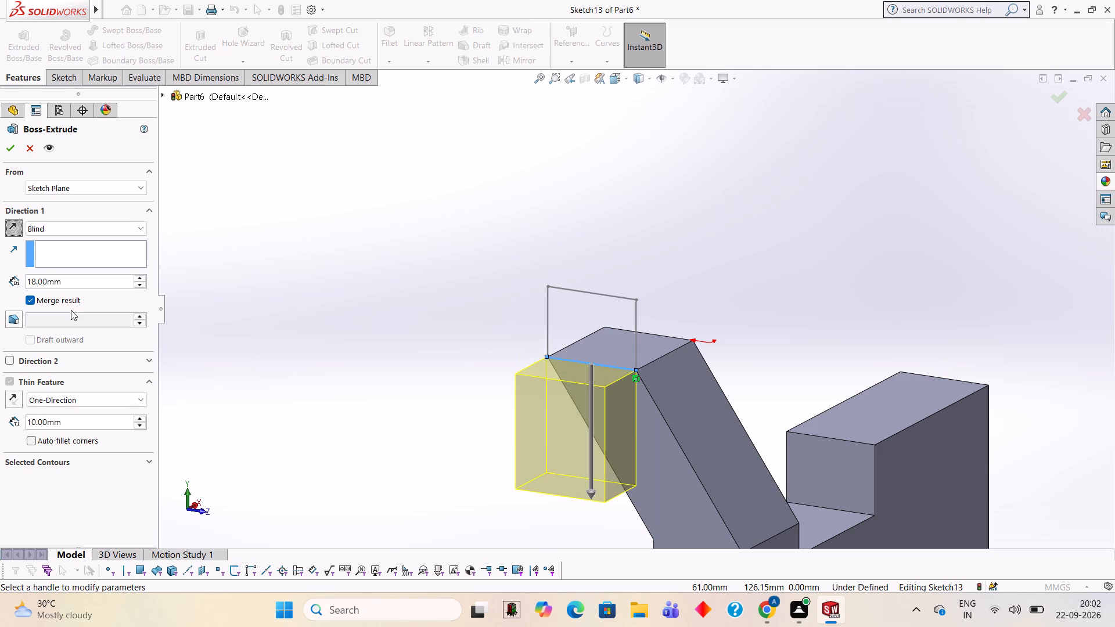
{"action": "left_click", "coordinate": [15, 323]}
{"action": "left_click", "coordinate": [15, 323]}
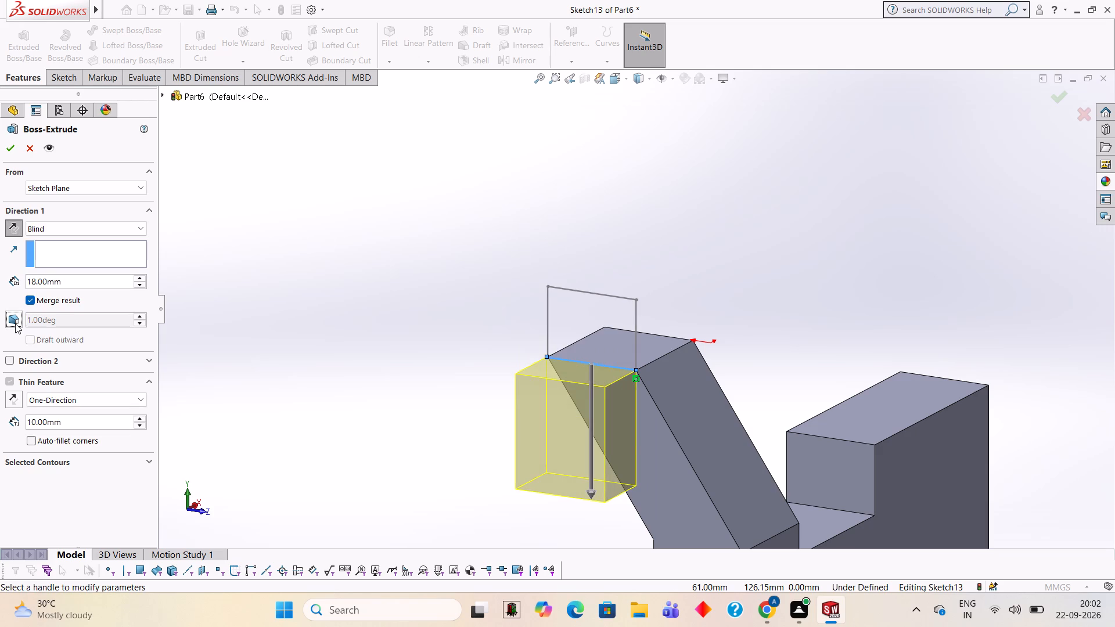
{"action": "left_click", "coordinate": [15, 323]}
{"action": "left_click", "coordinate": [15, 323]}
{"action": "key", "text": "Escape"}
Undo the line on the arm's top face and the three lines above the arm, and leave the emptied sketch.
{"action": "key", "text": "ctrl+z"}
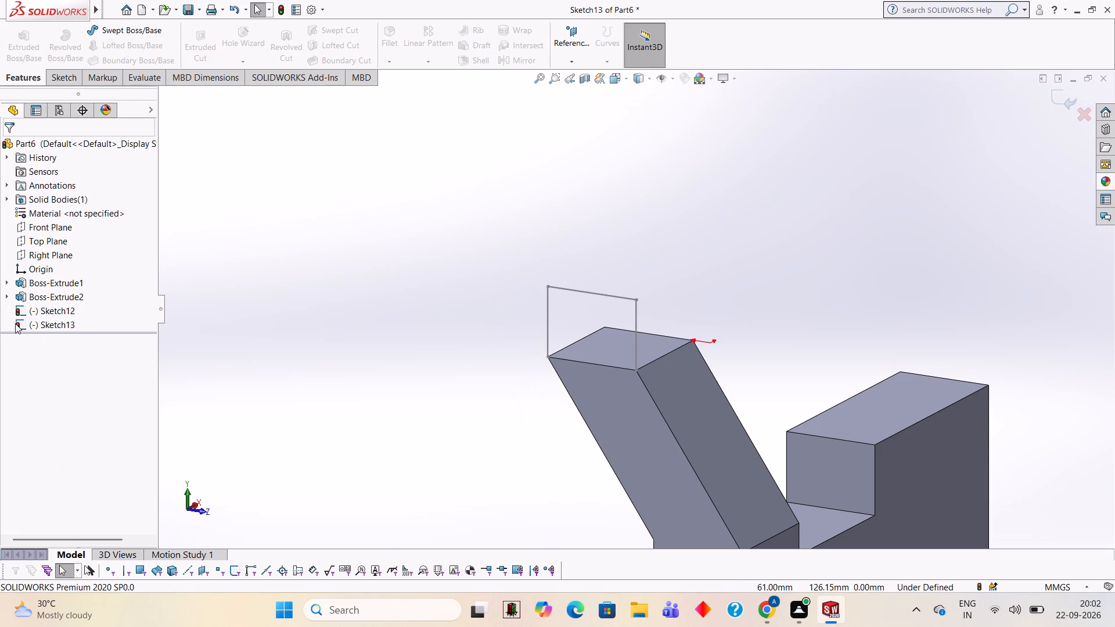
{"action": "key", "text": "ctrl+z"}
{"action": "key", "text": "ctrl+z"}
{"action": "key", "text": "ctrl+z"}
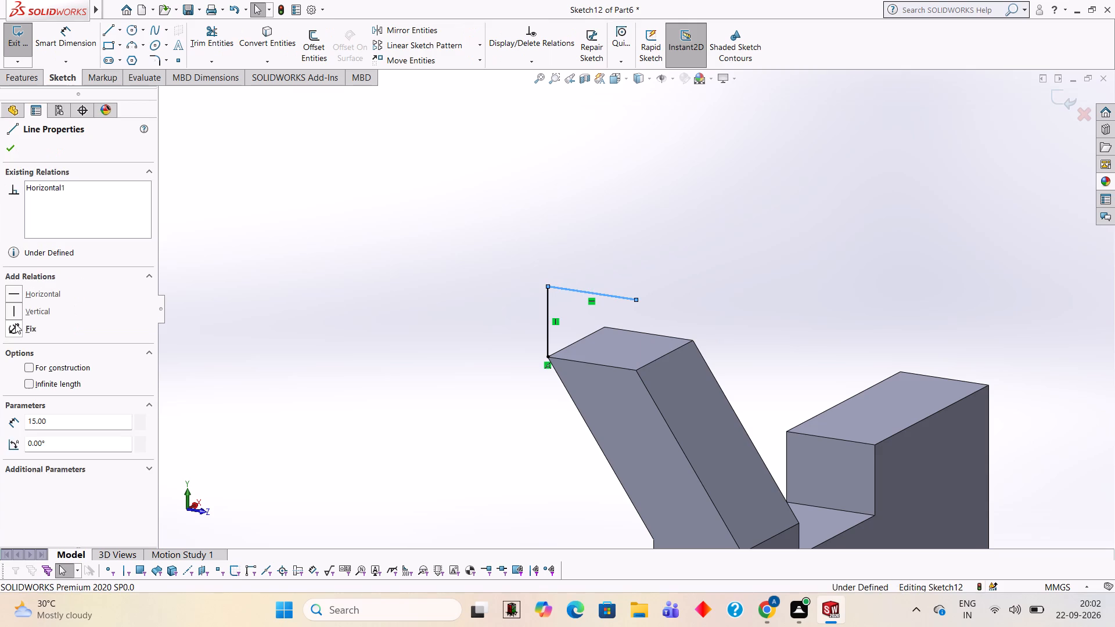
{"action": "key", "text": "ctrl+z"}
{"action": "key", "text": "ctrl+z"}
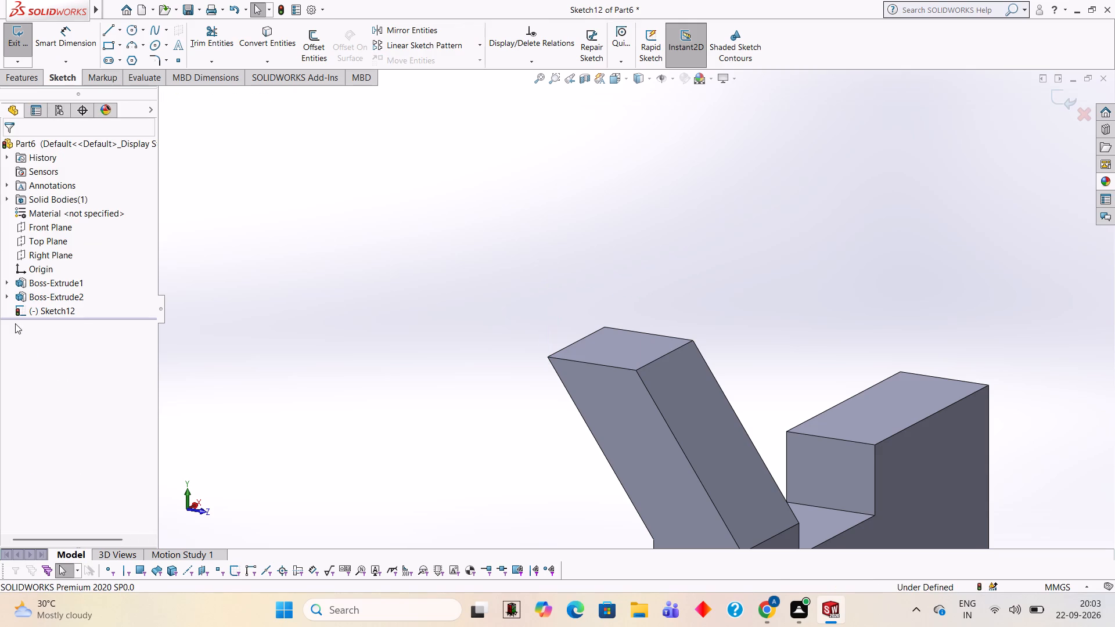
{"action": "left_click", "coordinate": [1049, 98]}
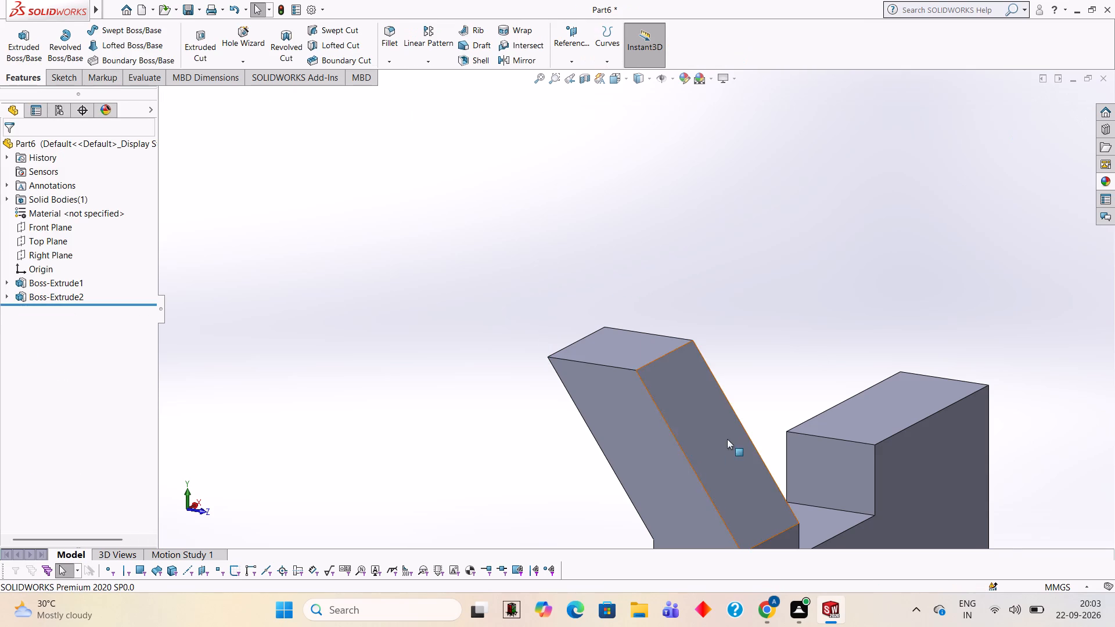
Start a sketch on the slanted arm's outer side face with a line 11 mm up from its top outer corner and 15 mm across.
{"action": "left_click", "coordinate": [659, 445]}
{"action": "left_click", "coordinate": [708, 409]}
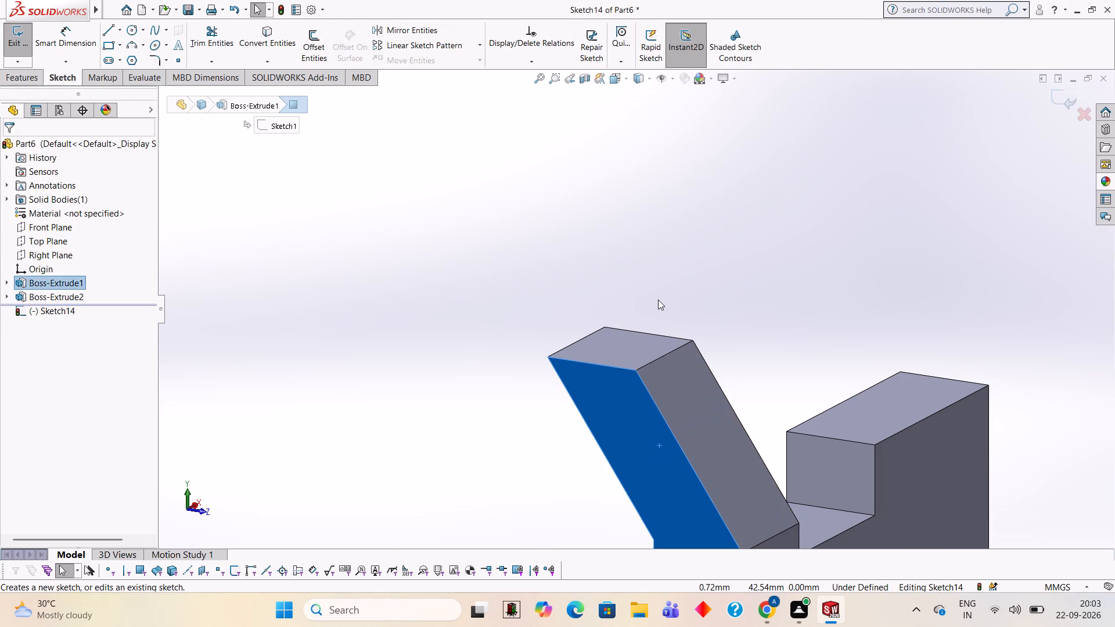
{"action": "key", "text": "ctrl+8"}
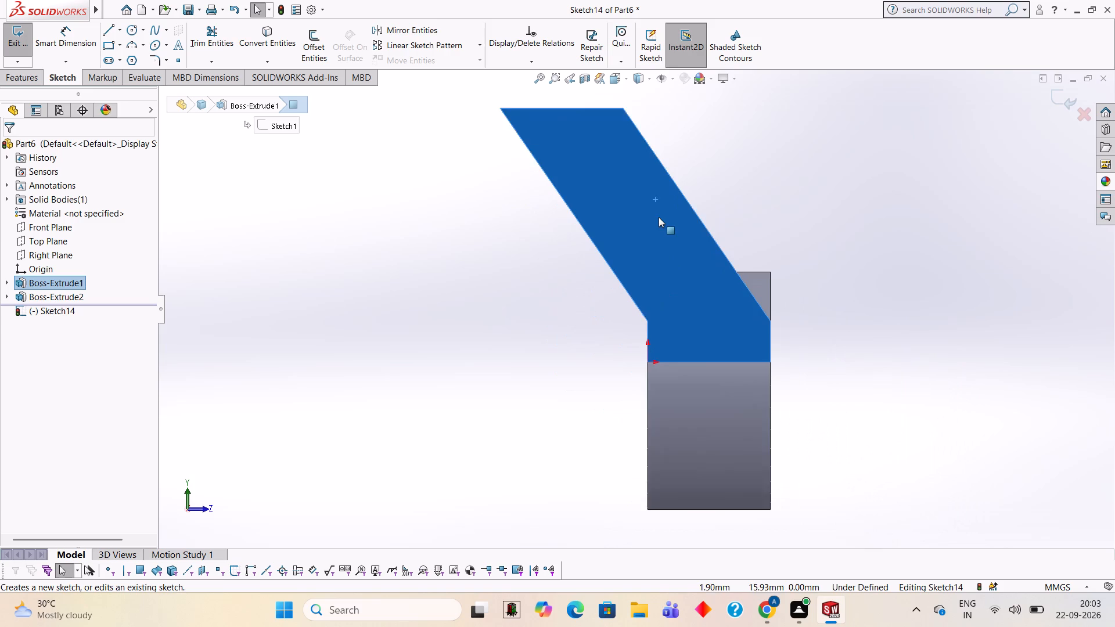
{"action": "scroll", "coordinate": [659, 217], "scroll_direction": "up", "scroll_amount": 2}
{"action": "scroll", "coordinate": [553, 200], "scroll_direction": "up", "scroll_amount": 1}
{"action": "left_click", "coordinate": [107, 30]}
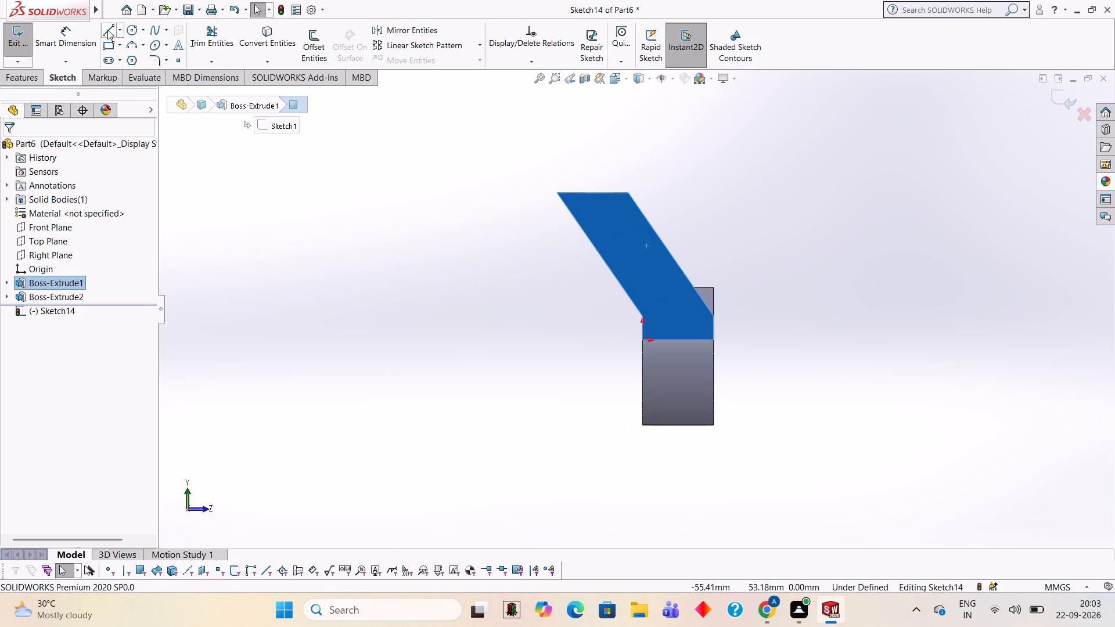
{"action": "left_click", "coordinate": [559, 192]}
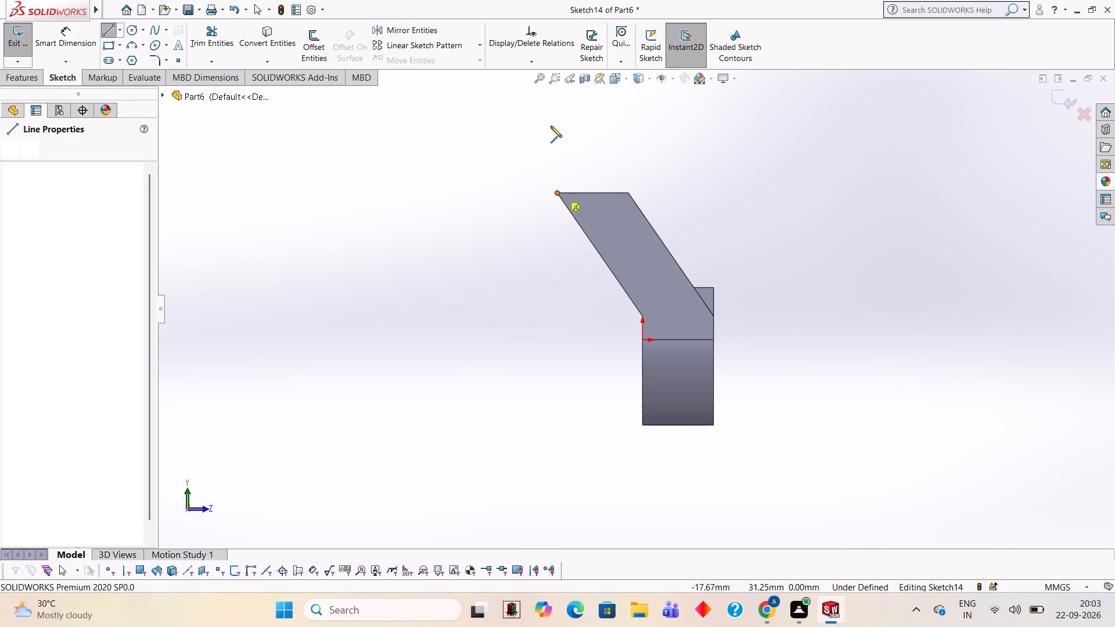
{"action": "type", "text": "11"}
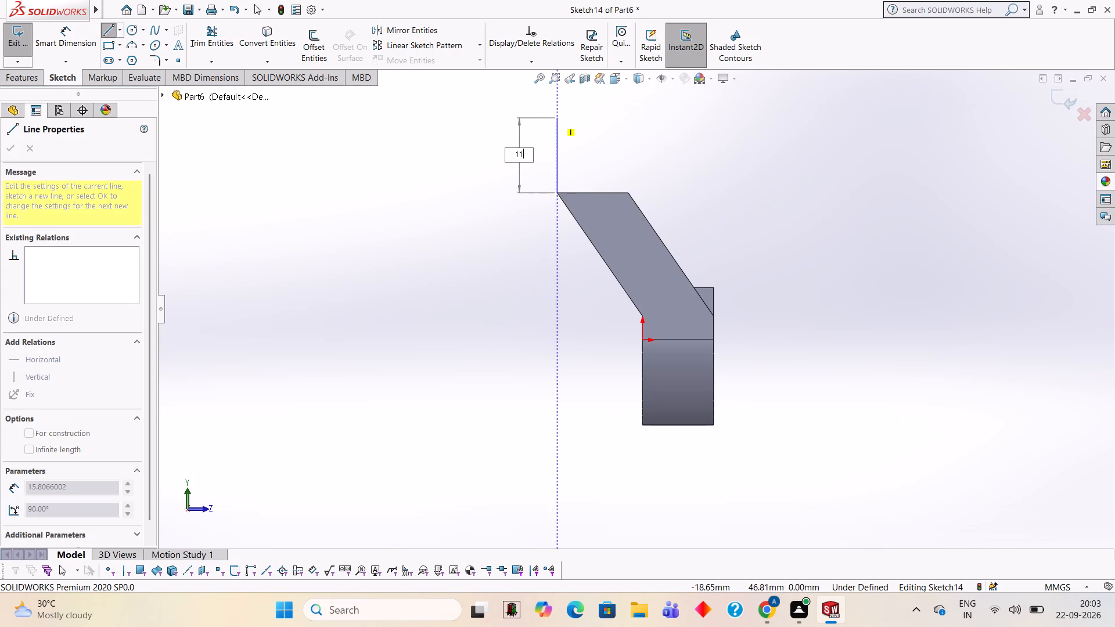
{"action": "key", "text": "Return"}
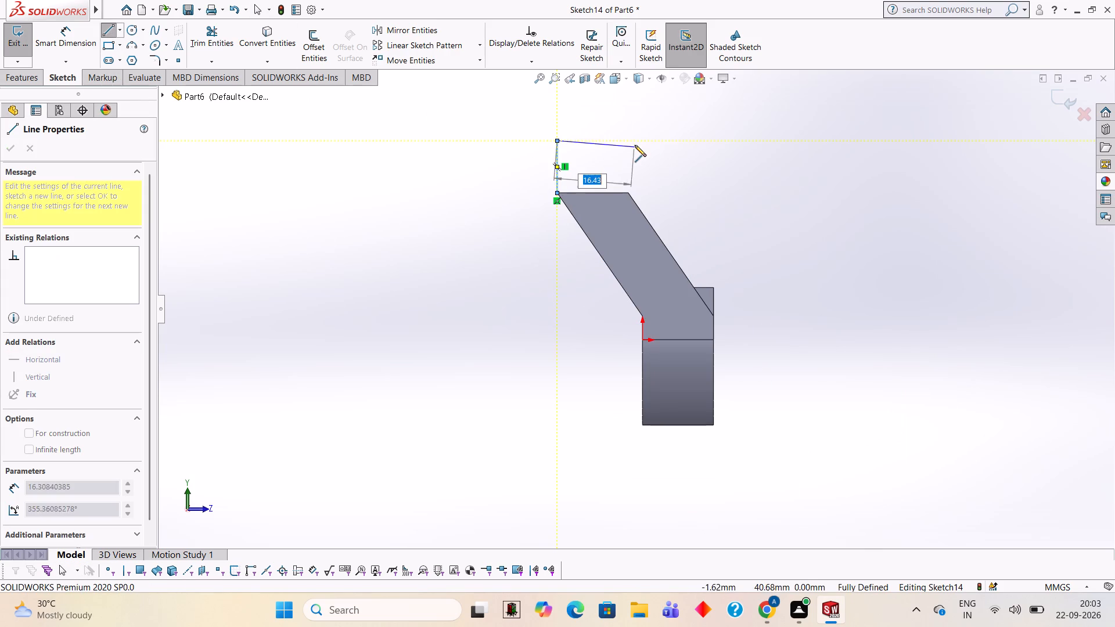
{"action": "type", "text": "15"}
{"action": "key", "text": "Return"}
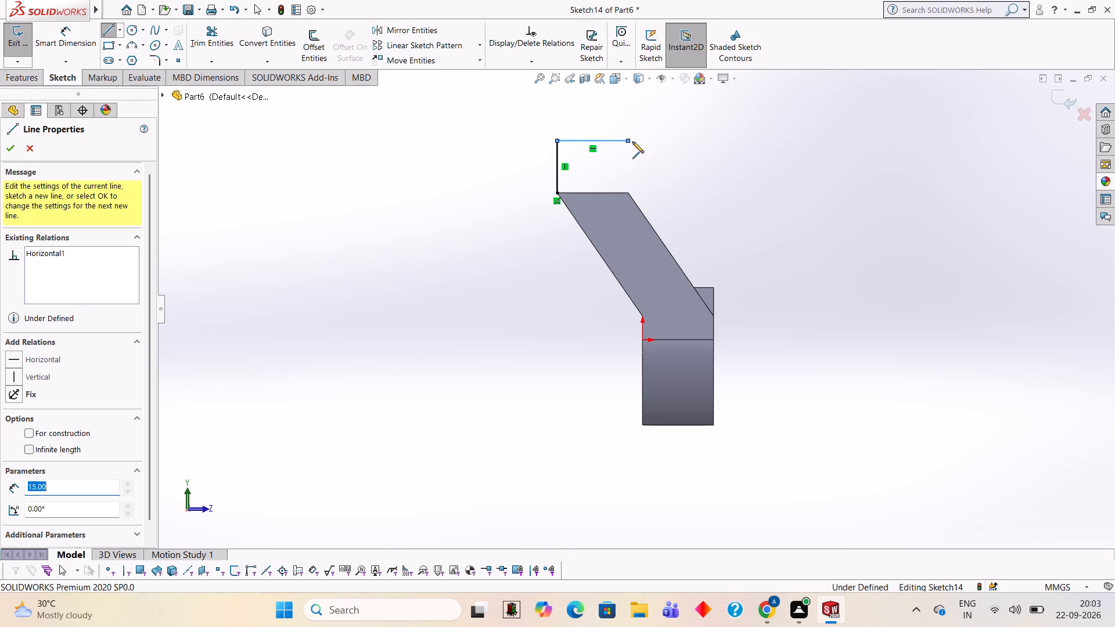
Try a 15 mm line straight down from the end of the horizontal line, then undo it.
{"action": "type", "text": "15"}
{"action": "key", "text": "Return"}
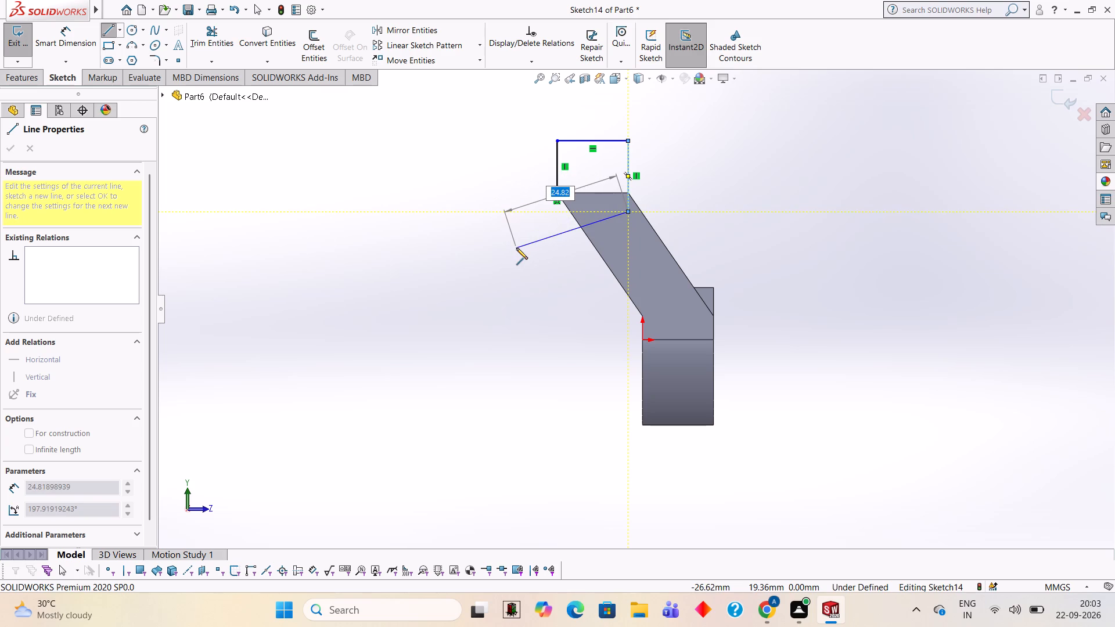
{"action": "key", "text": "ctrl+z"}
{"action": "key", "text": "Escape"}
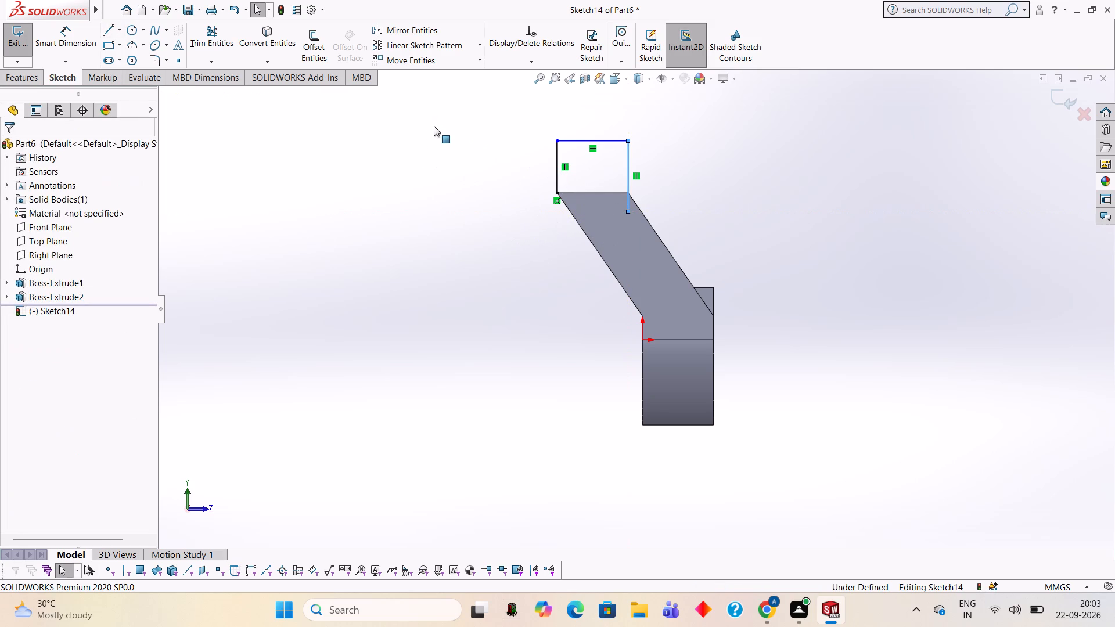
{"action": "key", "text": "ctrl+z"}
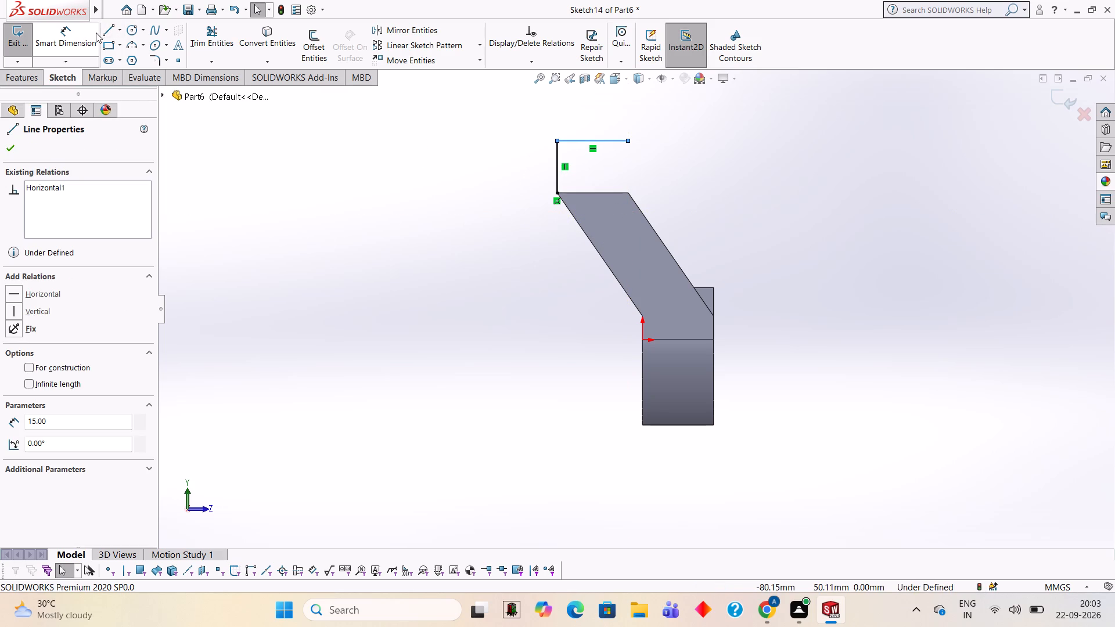
Close the rectangle above the arm with an 11 mm line down and a 15 mm line back along the arm's top edge.
{"action": "left_click", "coordinate": [113, 34]}
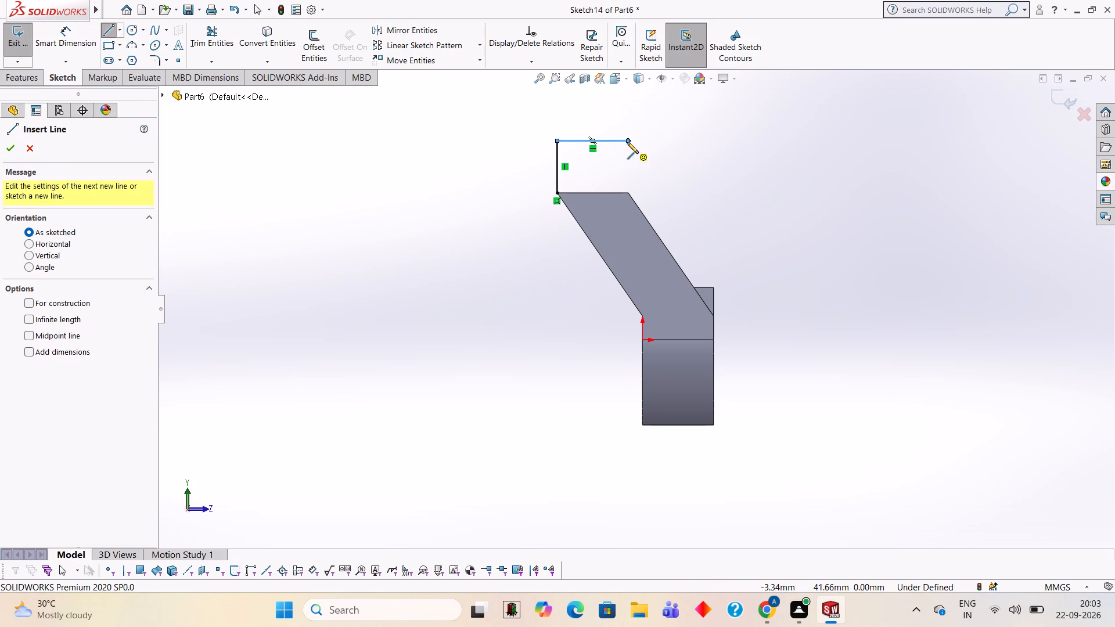
{"action": "left_click", "coordinate": [627, 142]}
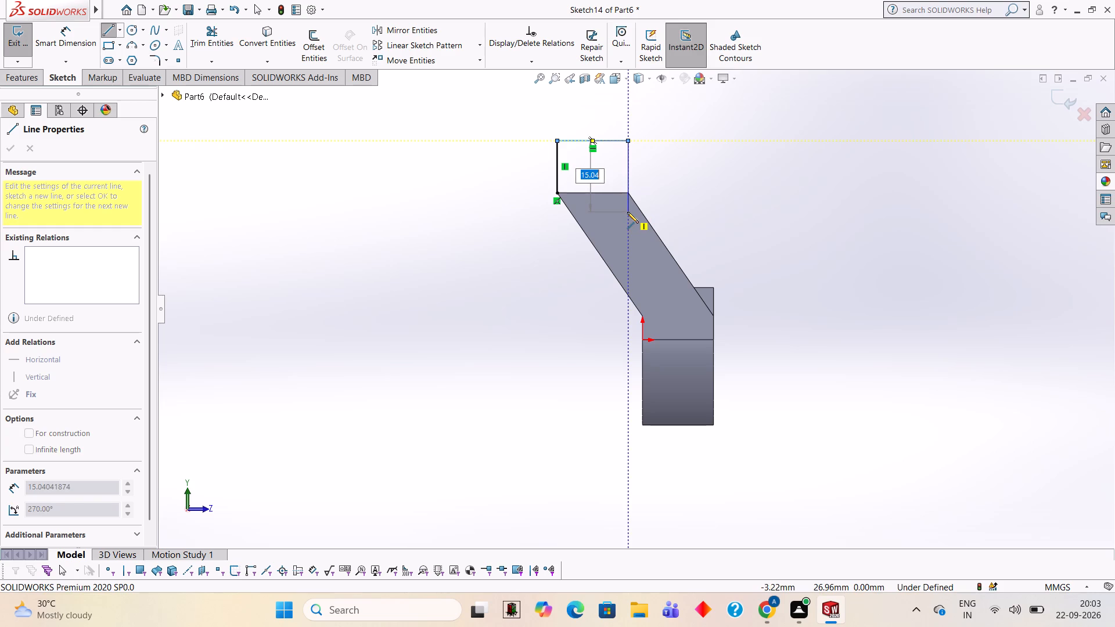
{"action": "type", "text": "11"}
{"action": "key", "text": "Return"}
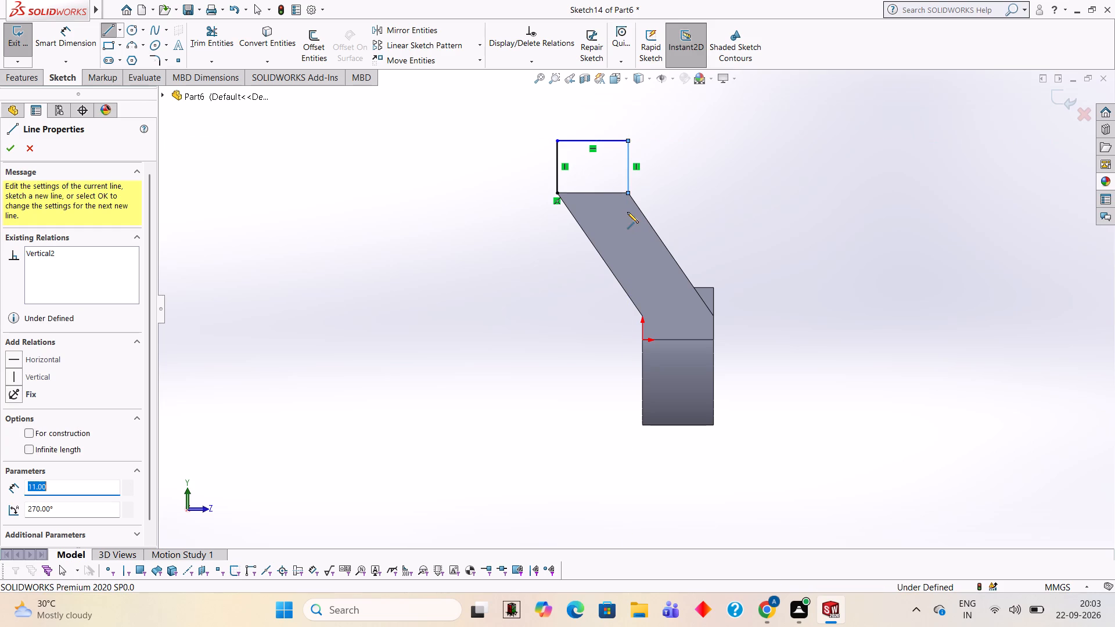
{"action": "type", "text": "15"}
{"action": "key", "text": "Return"}
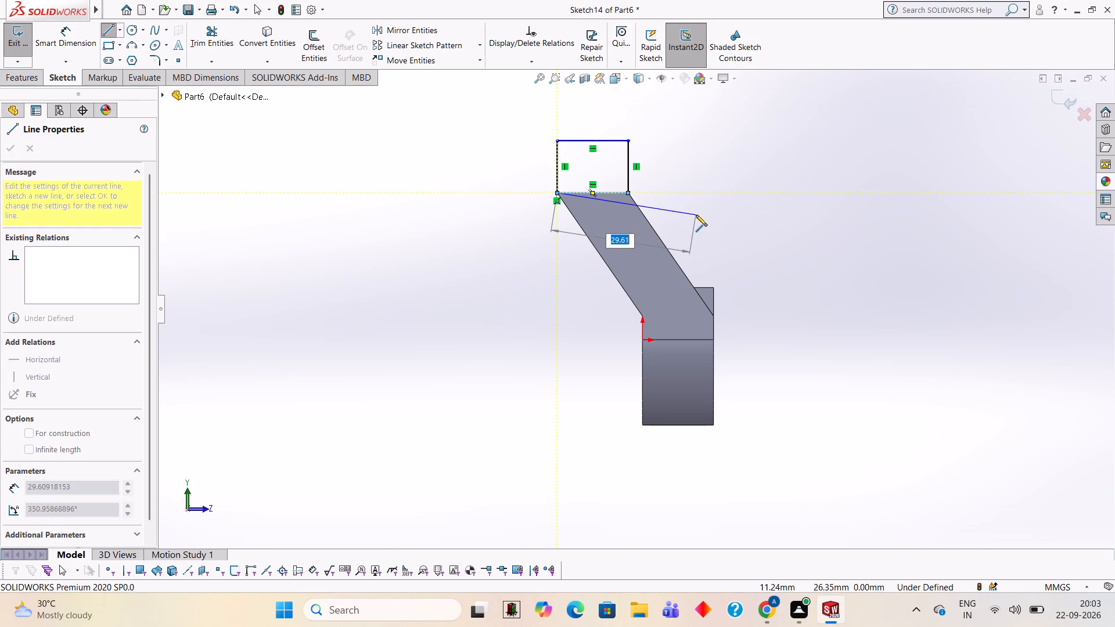
{"action": "key", "text": "Escape"}
Extrude the closed rectangle 18 mm in the reversed direction, over the arm's top face, merged with the body.
{"action": "middle_click_drag", "start_coordinate": [703, 215], "coordinate": [645, 224]}
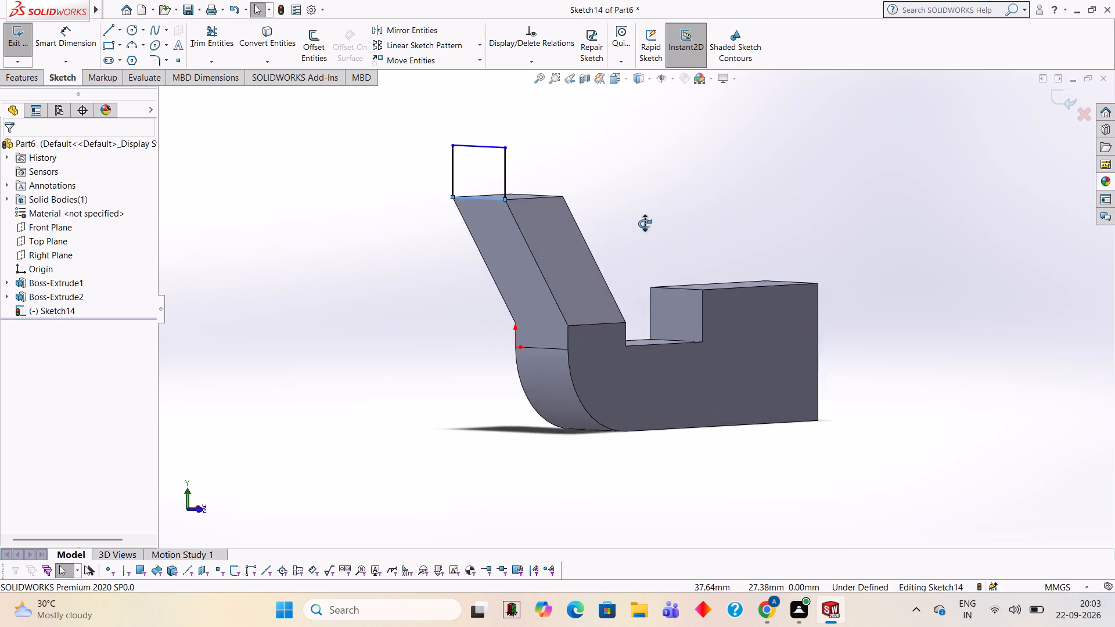
{"action": "middle_click_drag", "start_coordinate": [645, 224], "coordinate": [603, 228]}
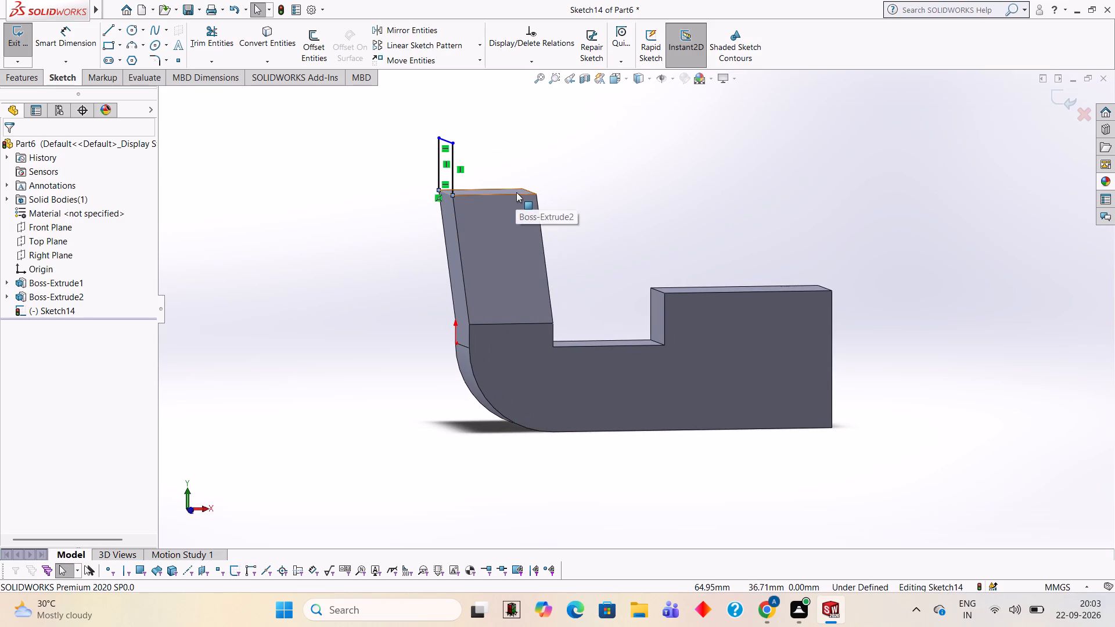
{"action": "left_click", "coordinate": [31, 78]}
{"action": "left_click", "coordinate": [15, 41]}
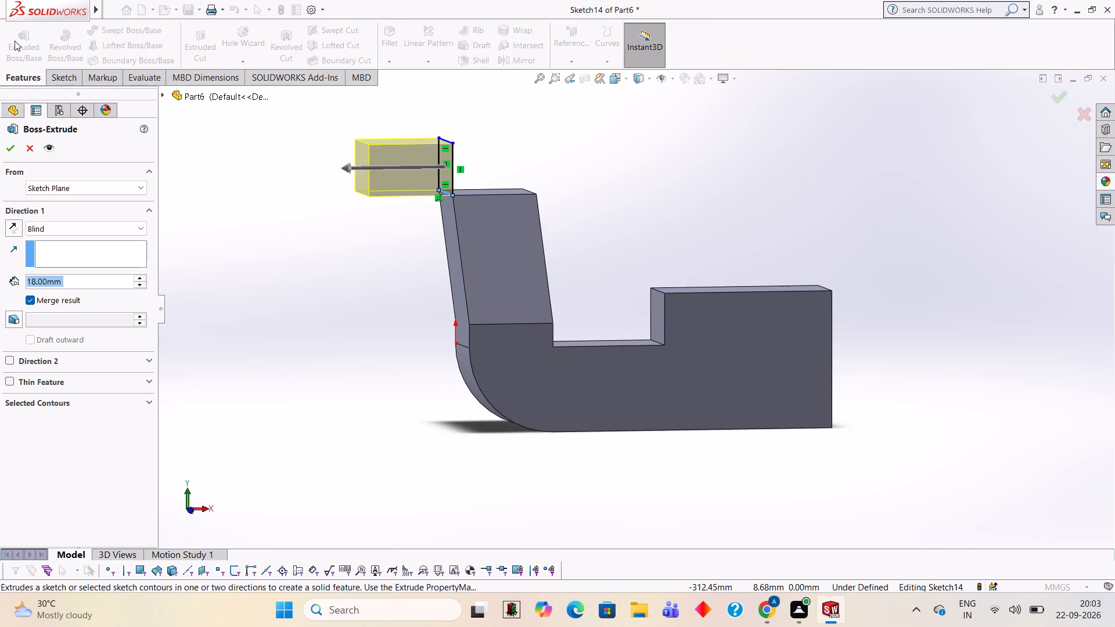
{"action": "left_click", "coordinate": [6, 228]}
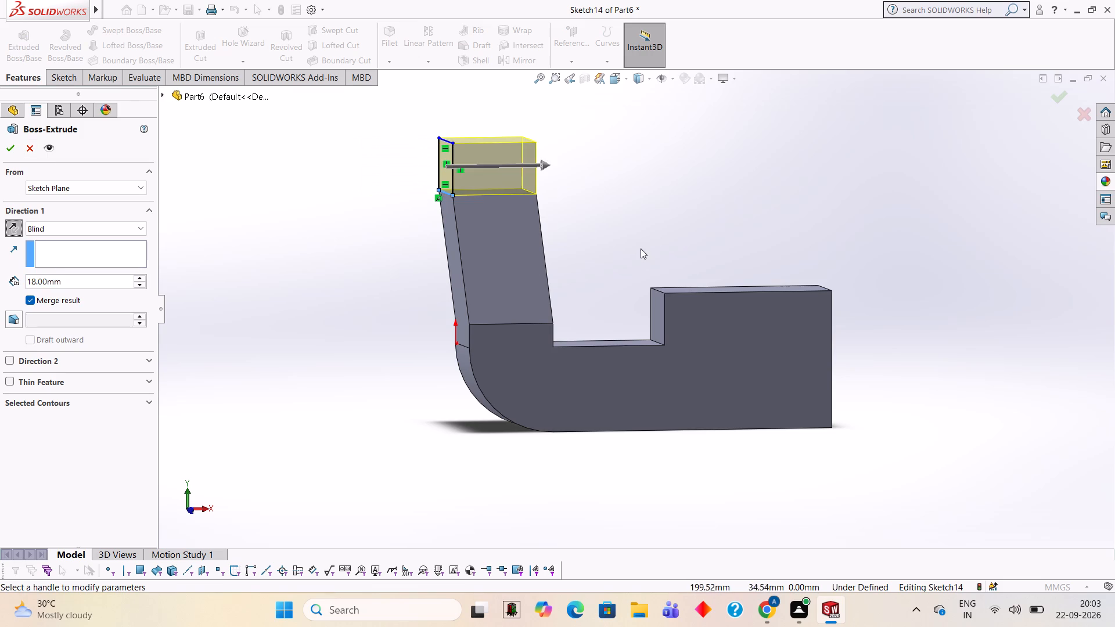
{"action": "middle_click_drag", "start_coordinate": [641, 243], "coordinate": [615, 238]}
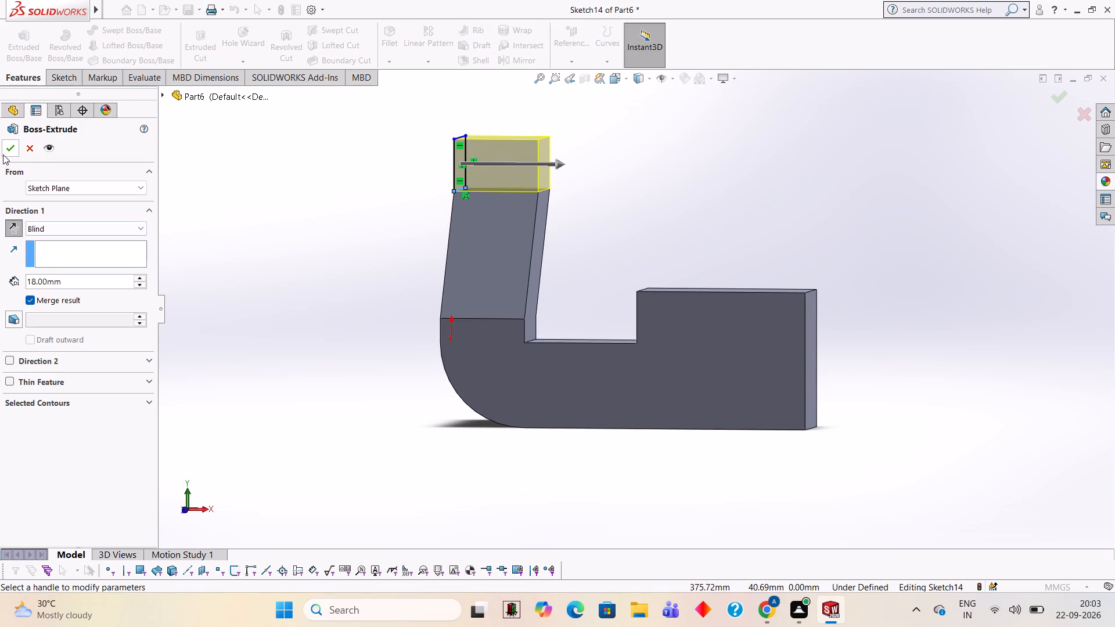
{"action": "left_click", "coordinate": [3, 154]}
{"action": "left_click", "coordinate": [279, 210]}
On the new upper block's front face, sketch a circle of 9 mm radius centred on the midpoint of its top edge.
{"action": "middle_click_drag", "start_coordinate": [700, 182], "coordinate": [717, 212]}
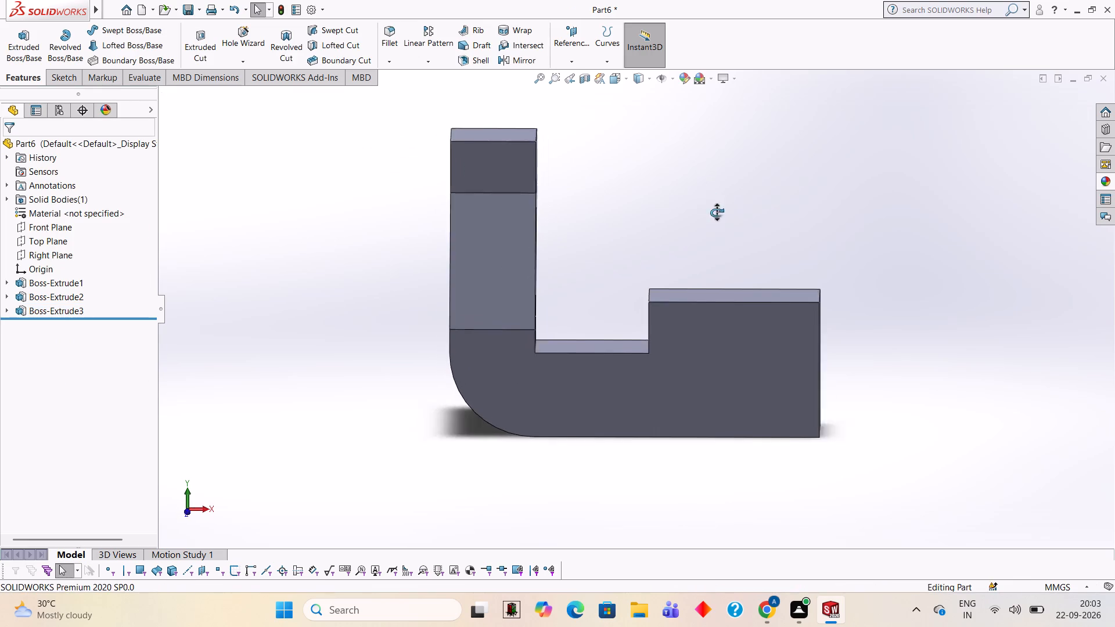
{"action": "middle_click_drag", "start_coordinate": [717, 212], "coordinate": [715, 240]}
{"action": "middle_click_drag", "start_coordinate": [597, 163], "coordinate": [588, 144]}
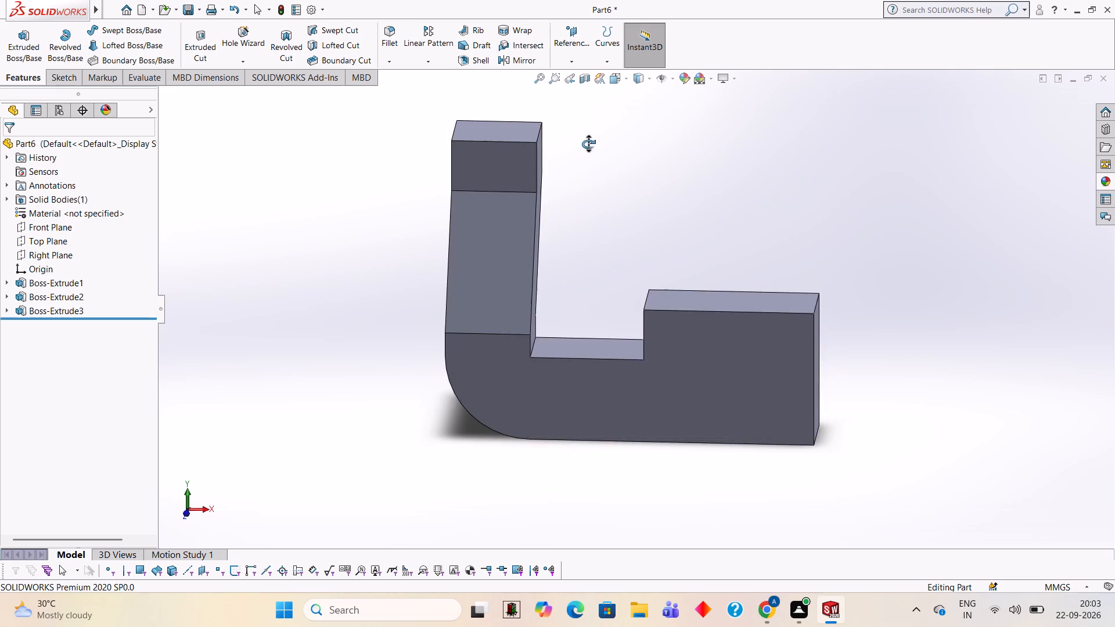
{"action": "middle_click_drag", "start_coordinate": [588, 144], "coordinate": [594, 109]}
{"action": "left_click", "coordinate": [508, 150]}
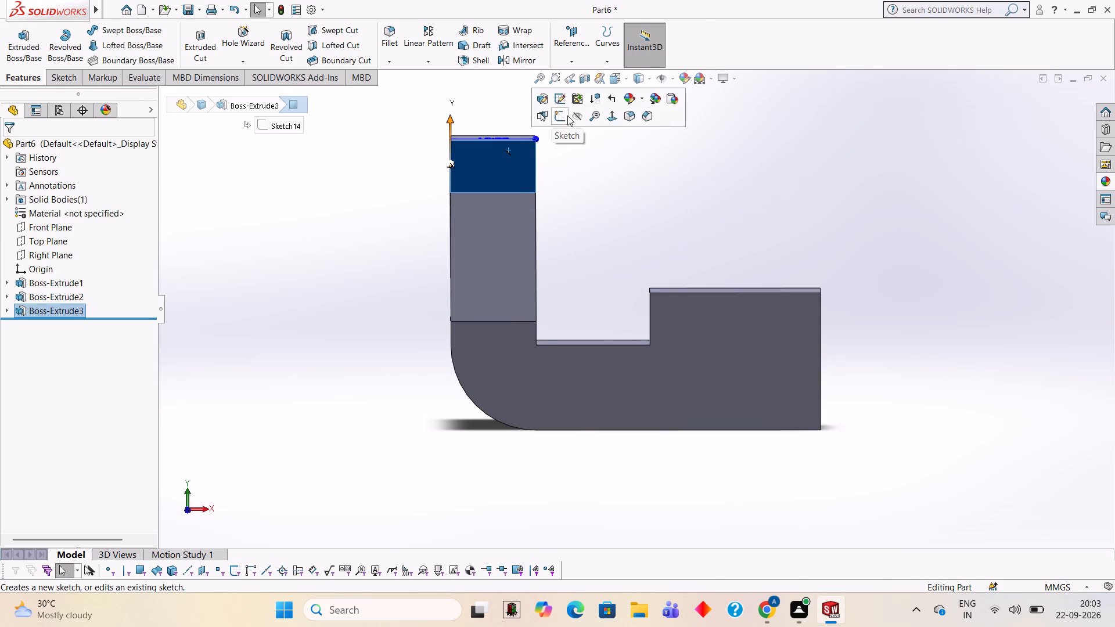
{"action": "left_click", "coordinate": [567, 116]}
{"action": "key", "text": "ctrl+8"}
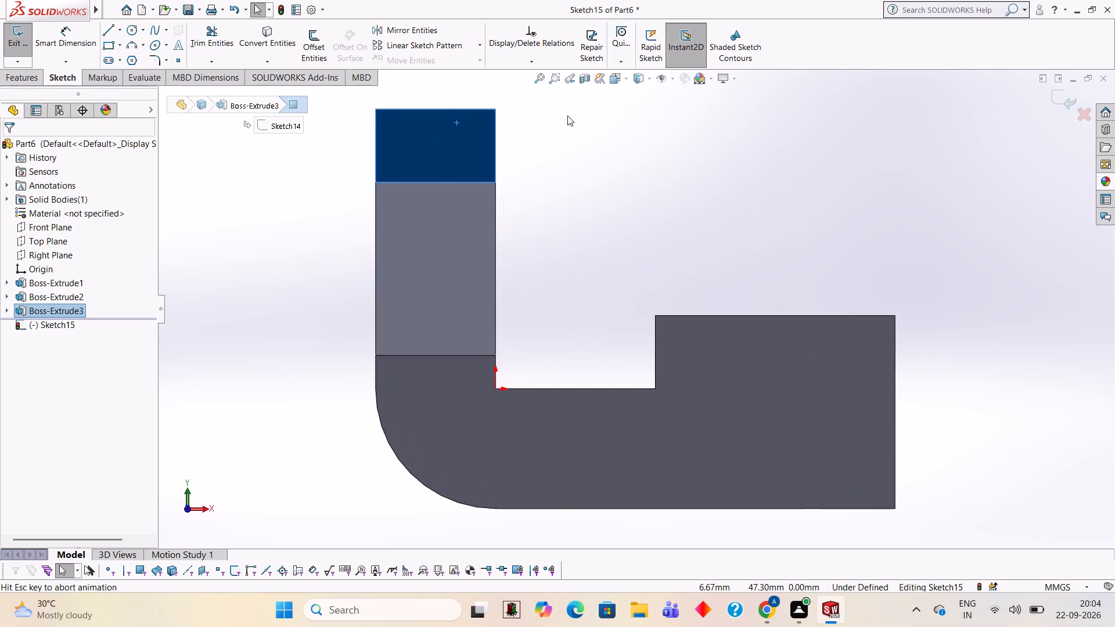
{"action": "scroll", "coordinate": [614, 244], "scroll_direction": "up", "scroll_amount": 2}
{"action": "left_click", "coordinate": [131, 31]}
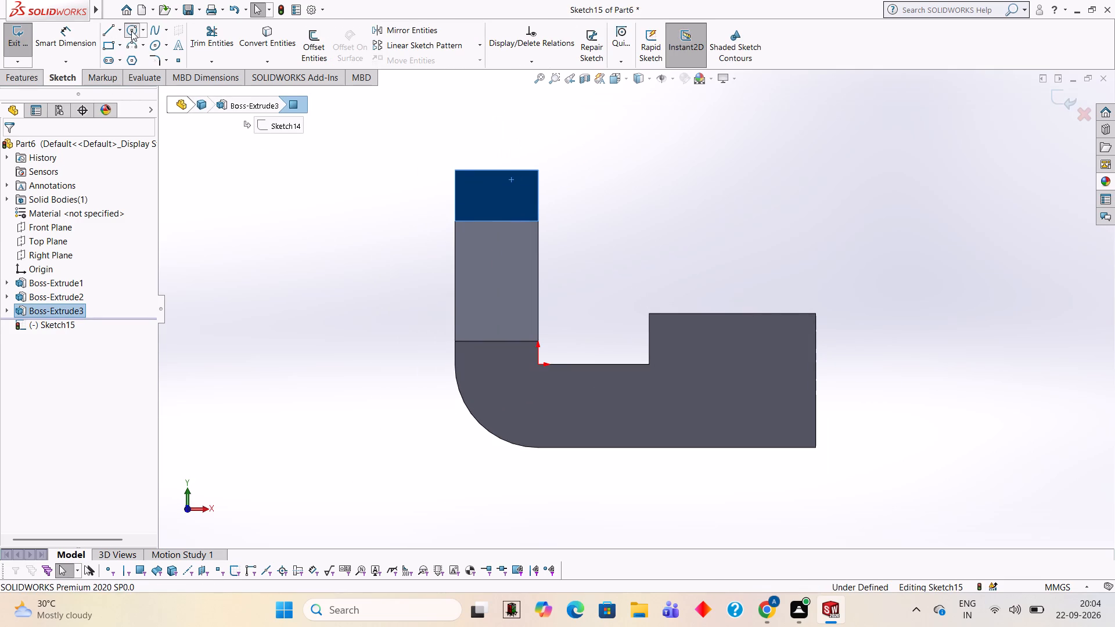
{"action": "left_click", "coordinate": [497, 170]}
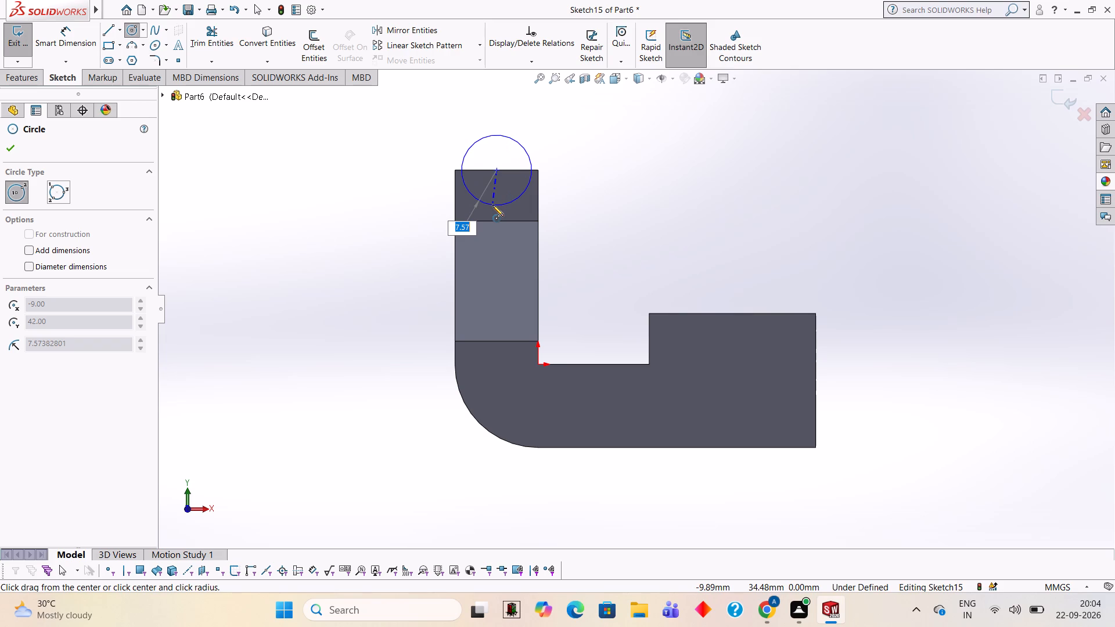
{"action": "key", "text": "9"}
{"action": "key", "text": "Return"}
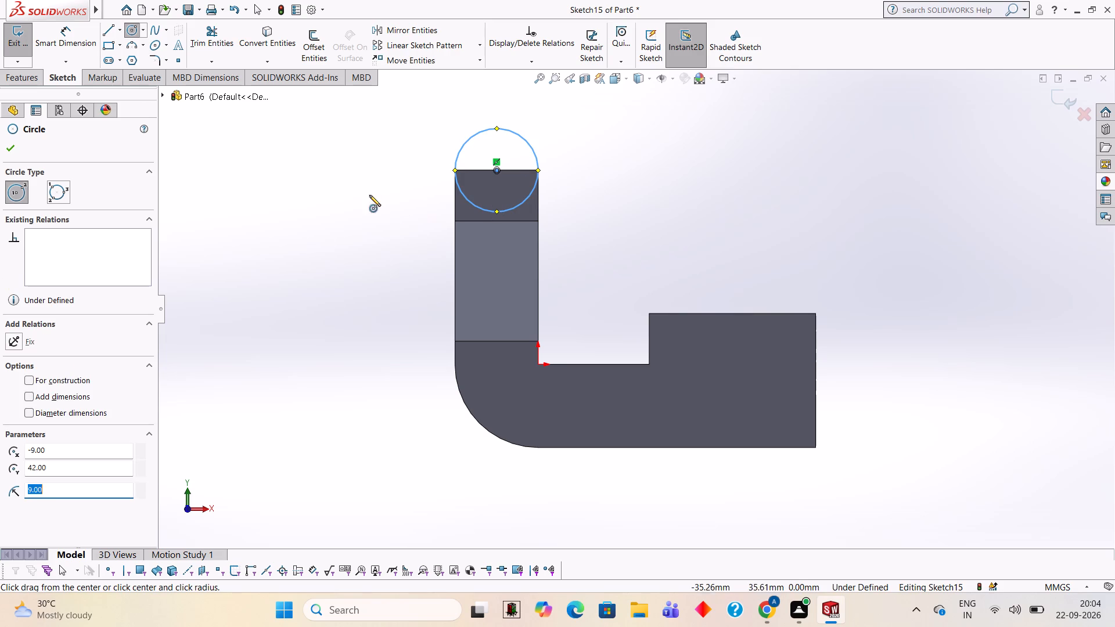
Draw an 18 mm horizontal line across the circle along the upper block's top edge and trim away the circle's lower half.
{"action": "left_click", "coordinate": [107, 33]}
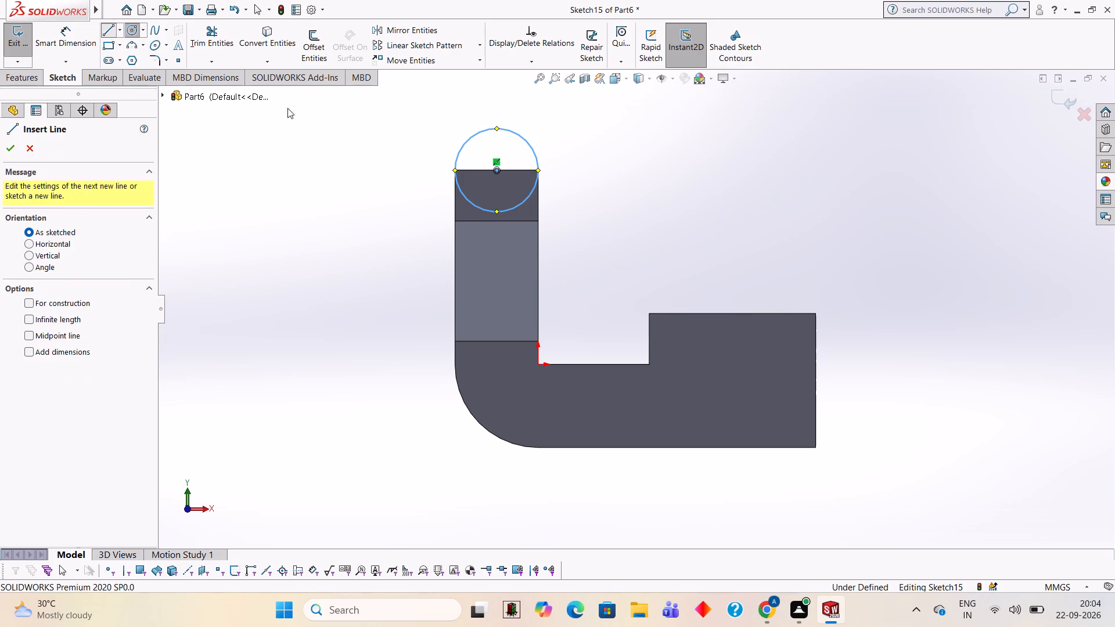
{"action": "left_click", "coordinate": [453, 170]}
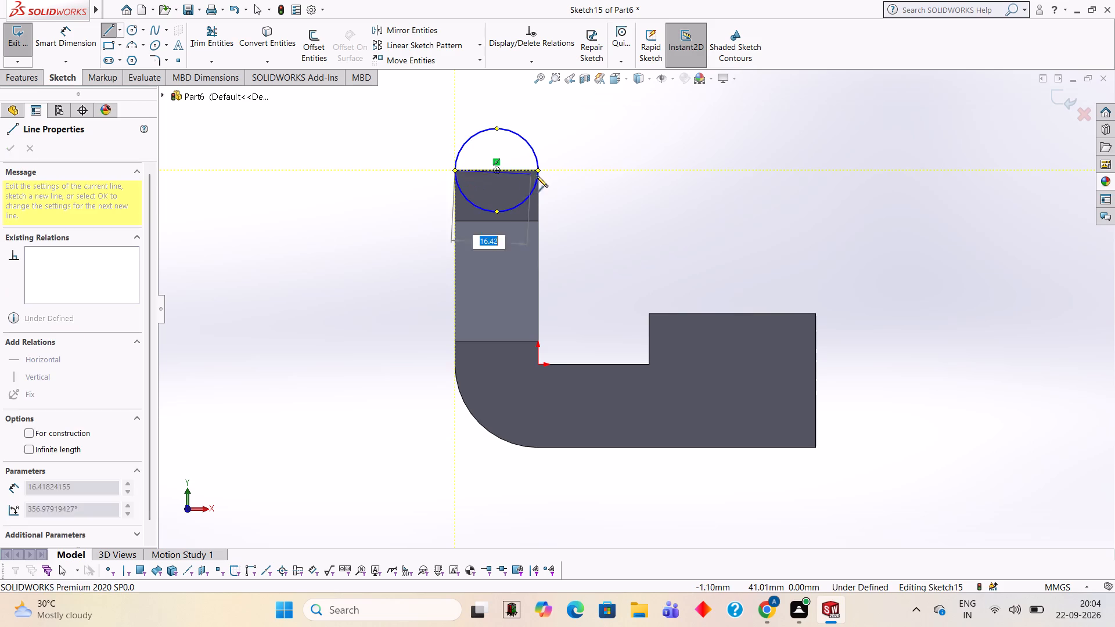
{"action": "left_click", "coordinate": [537, 168]}
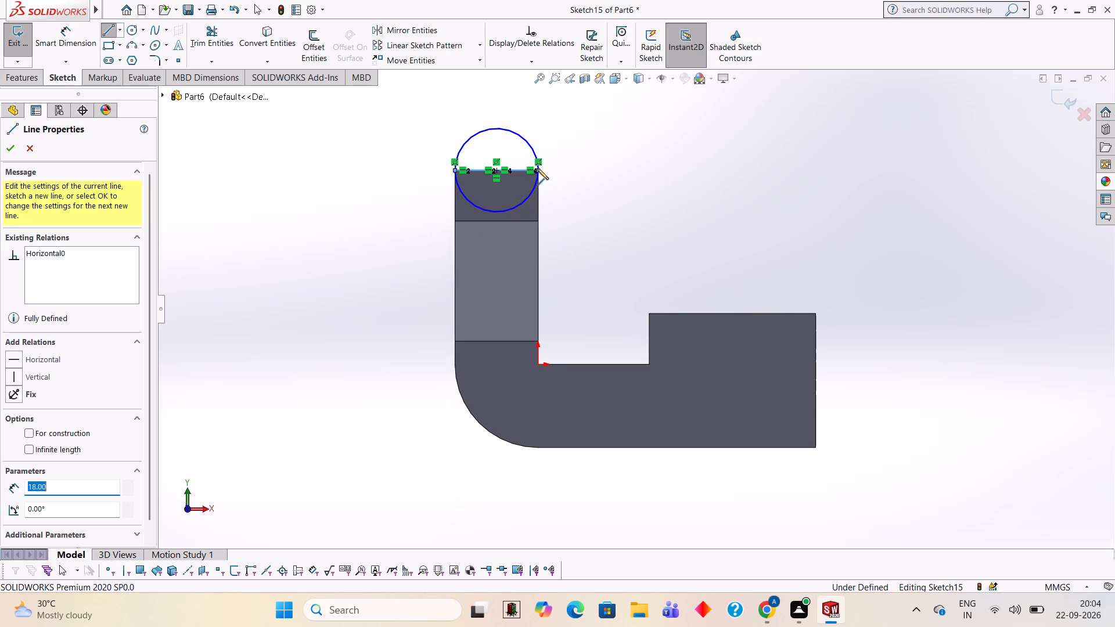
{"action": "left_click", "coordinate": [225, 45]}
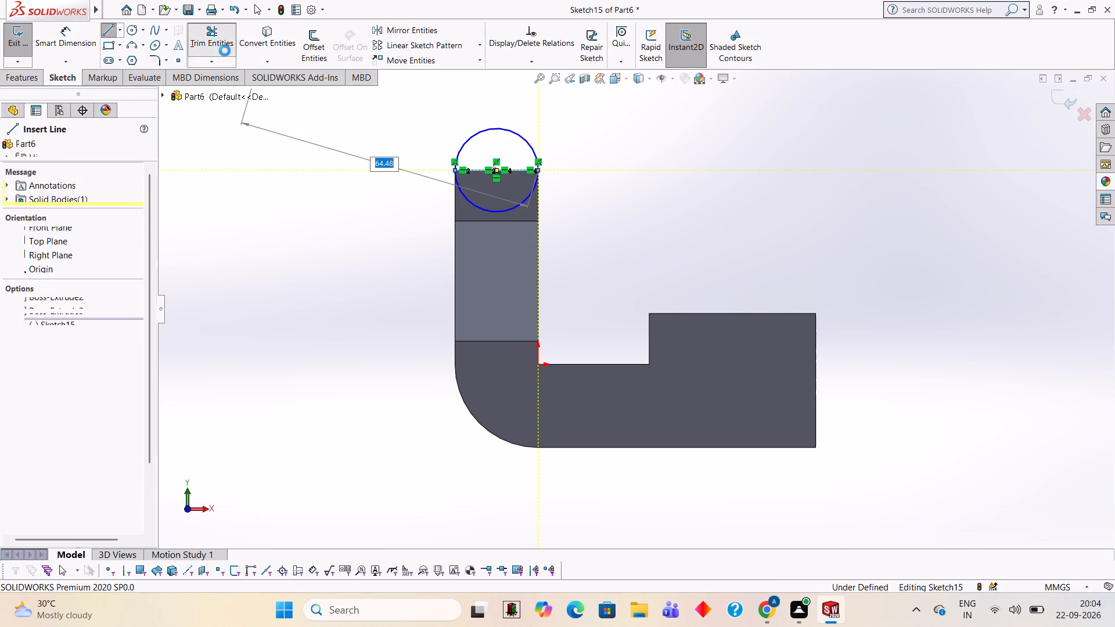
{"action": "left_click", "coordinate": [479, 211]}
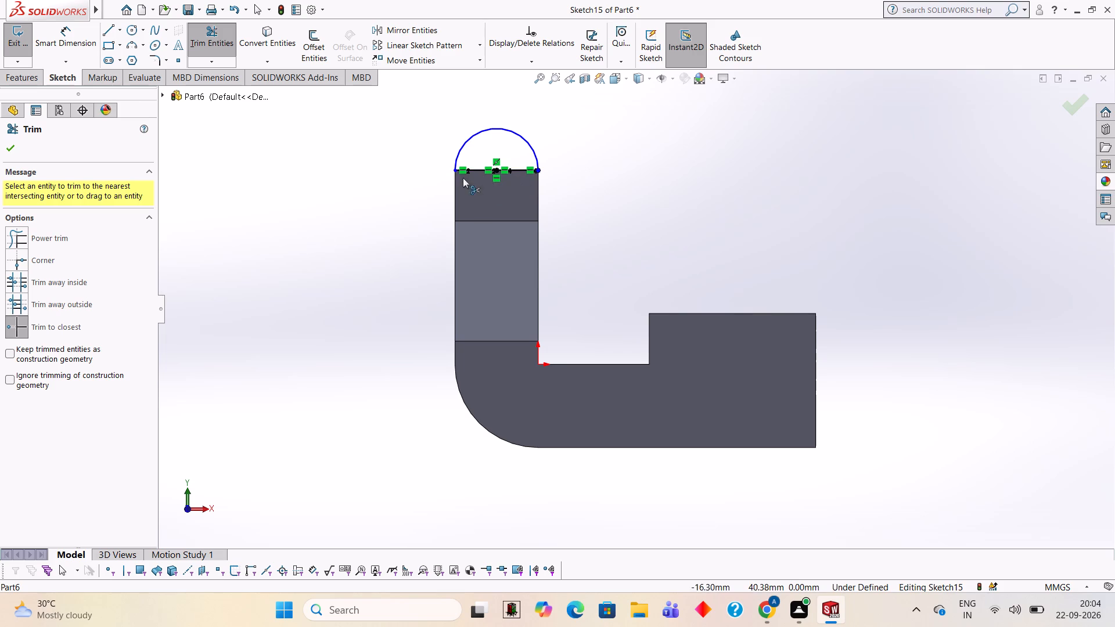
Extrude the closed half circle 15 mm in the reversed direction over the upper block, merged with the body.
{"action": "middle_click_drag", "start_coordinate": [648, 167], "coordinate": [739, 205]}
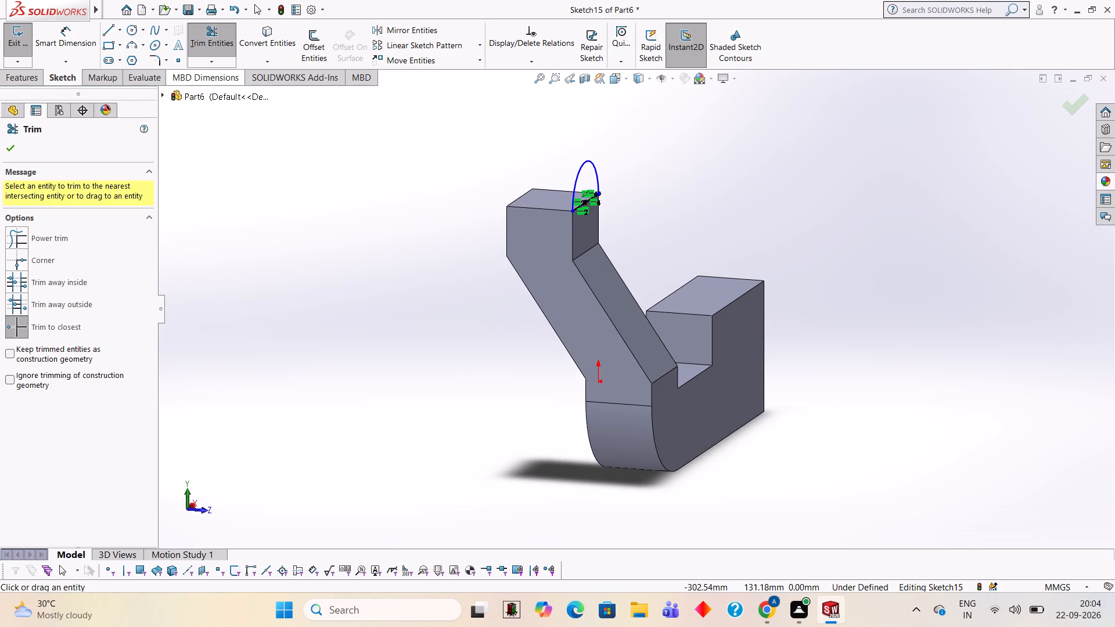
{"action": "left_click", "coordinate": [19, 77]}
{"action": "left_click", "coordinate": [27, 49]}
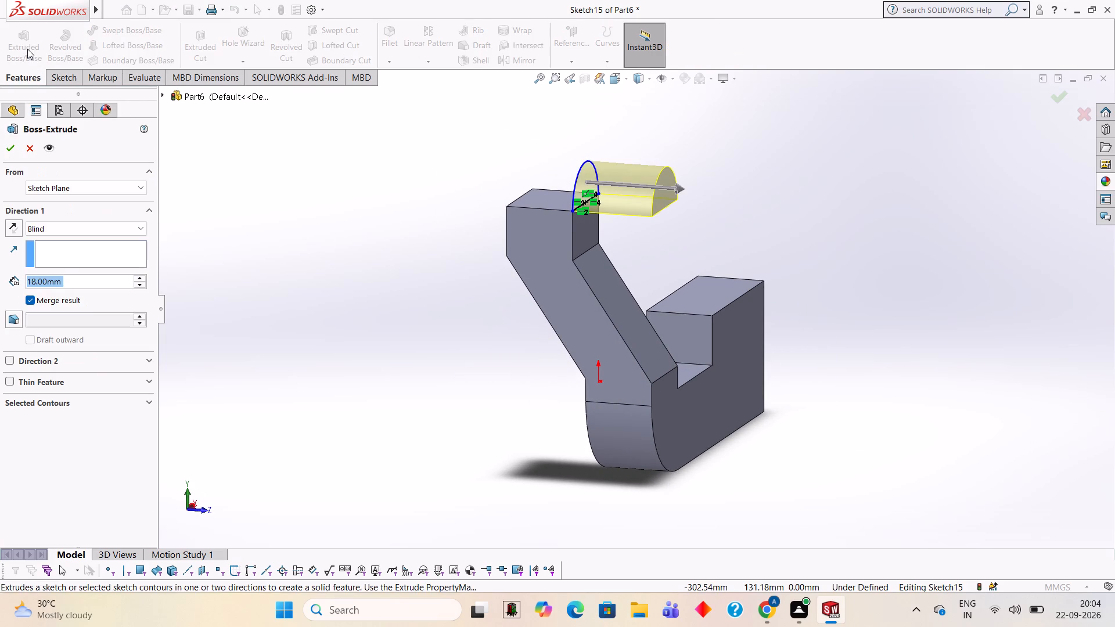
{"action": "left_click", "coordinate": [8, 234]}
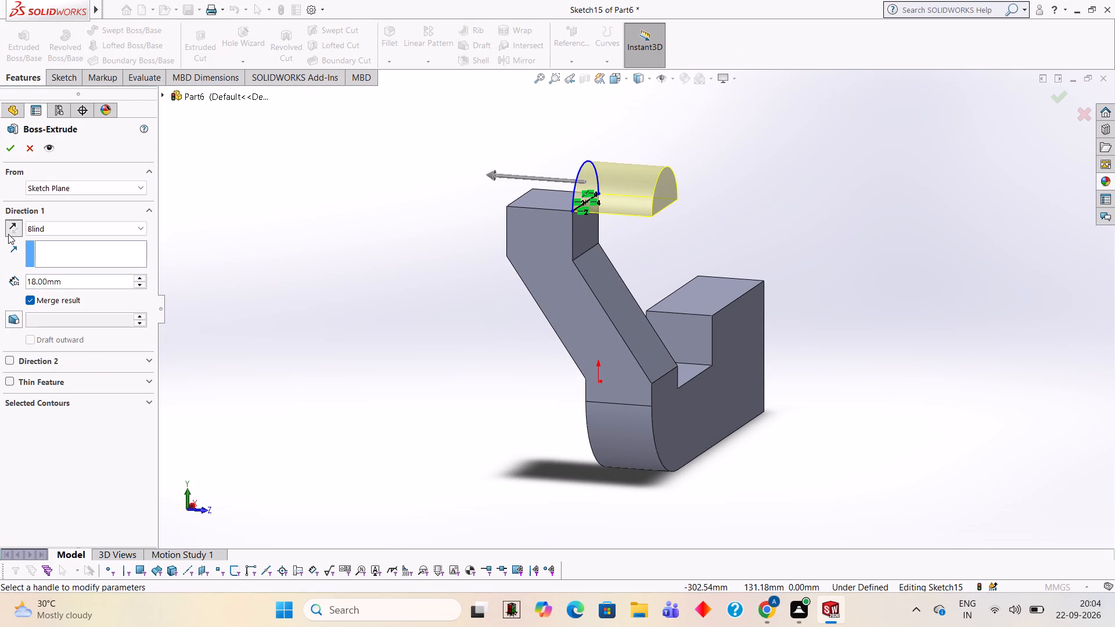
{"action": "left_click", "coordinate": [66, 280]}
{"action": "key", "text": "BackSpace"}
{"action": "key", "text": "BackSpace"}
{"action": "key", "text": "BackSpace"}
{"action": "key", "text": "BackSpace"}
{"action": "key", "text": "BackSpace"}
{"action": "key", "text": "BackSpace"}
{"action": "key", "text": "BackSpace"}
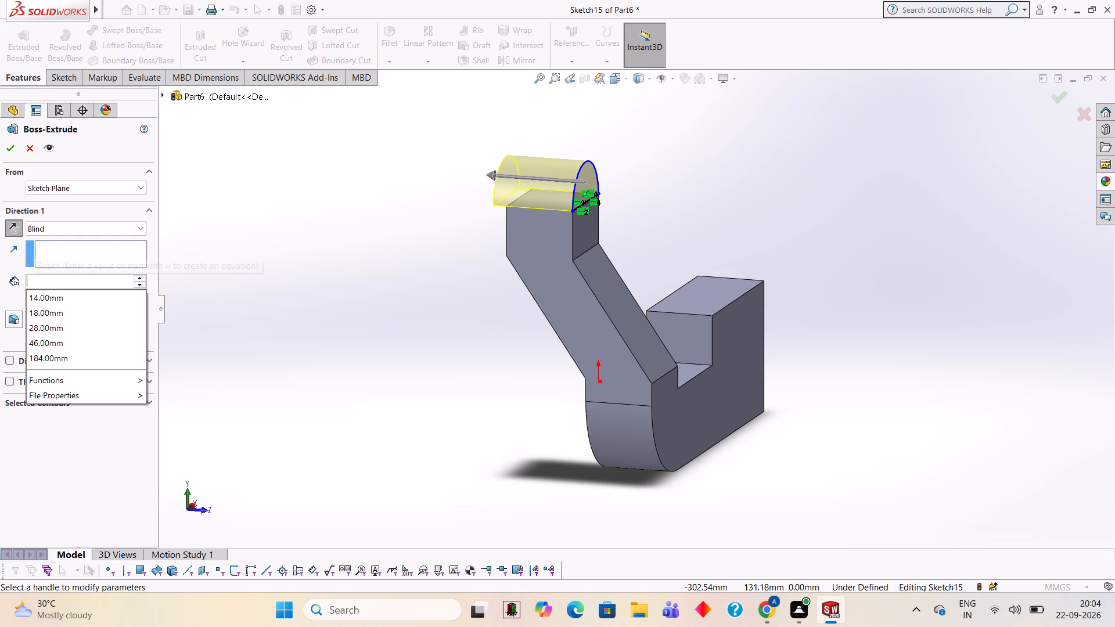
{"action": "type", "text": "15"}
{"action": "key", "text": "Return"}
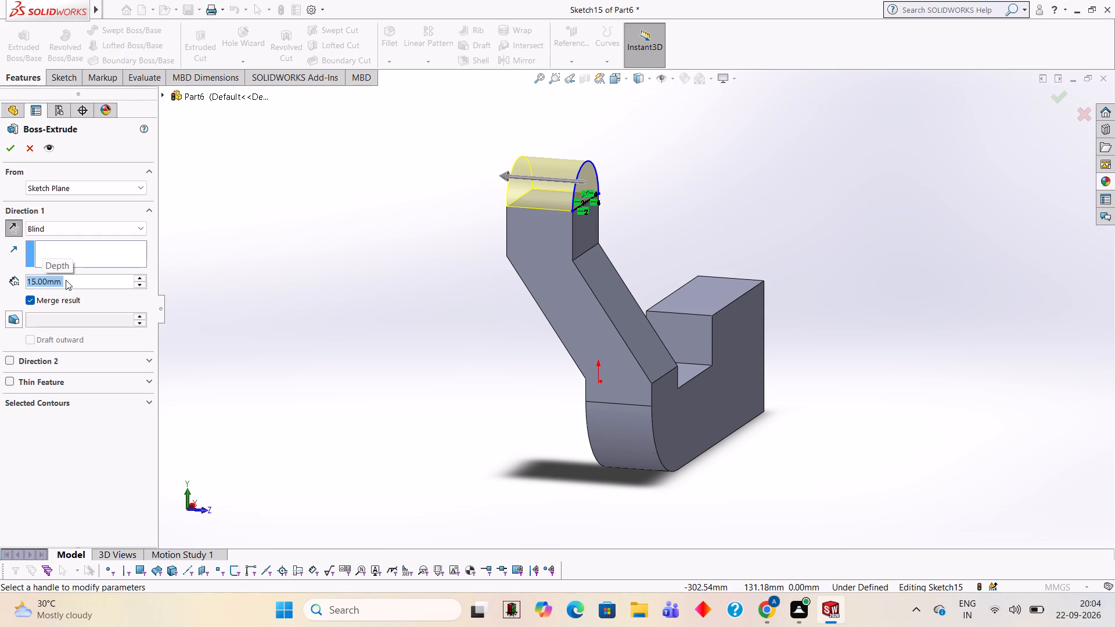
{"action": "left_click", "coordinate": [5, 156]}
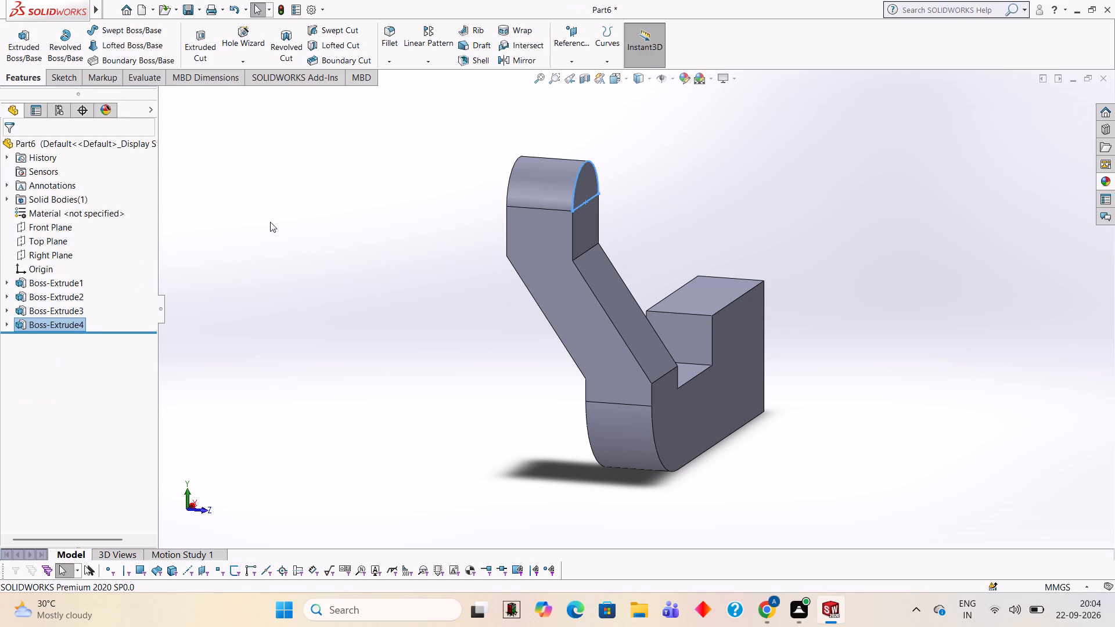
{"action": "left_click", "coordinate": [282, 223]}
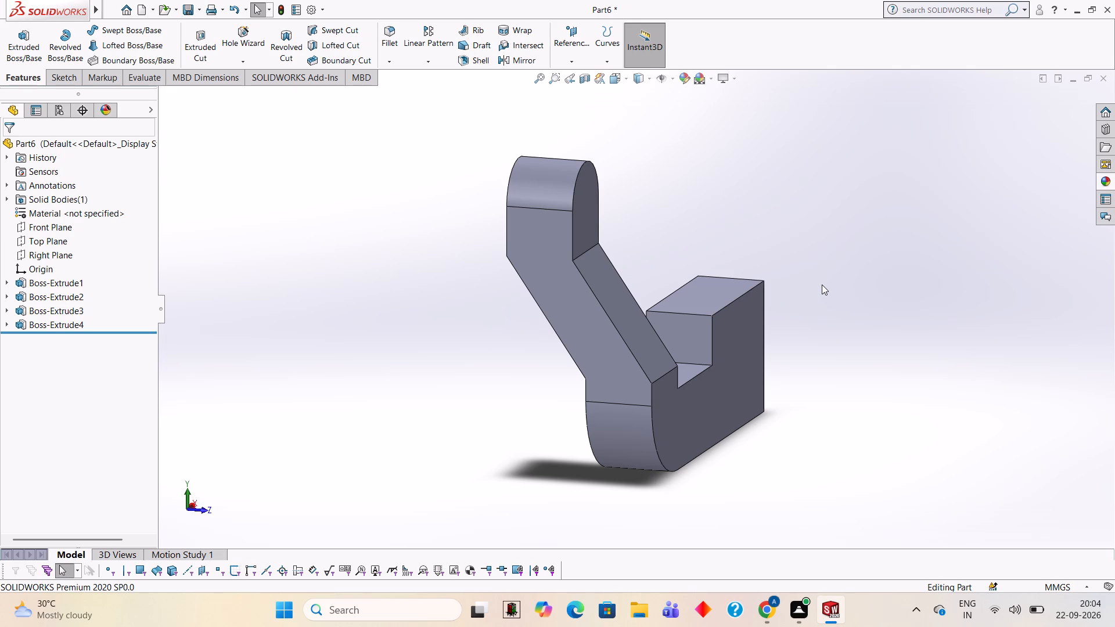
Start a sketch on the front face of the round-topped upper block, viewed square on.
{"action": "middle_click_drag", "start_coordinate": [890, 285], "coordinate": [823, 260]}
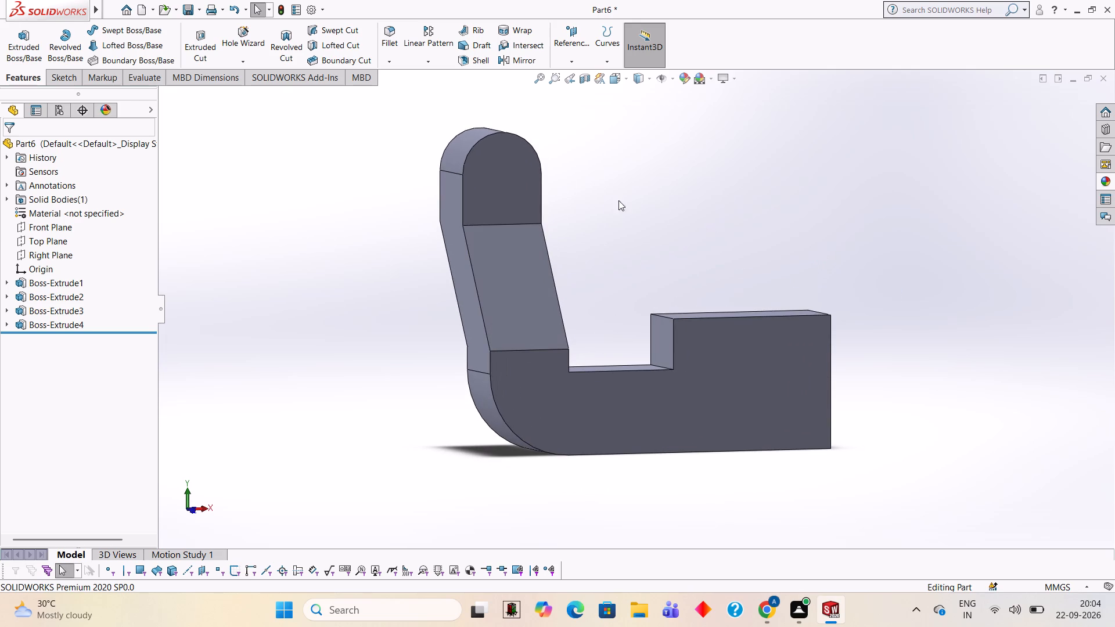
{"action": "left_click", "coordinate": [506, 172]}
{"action": "left_click", "coordinate": [559, 143]}
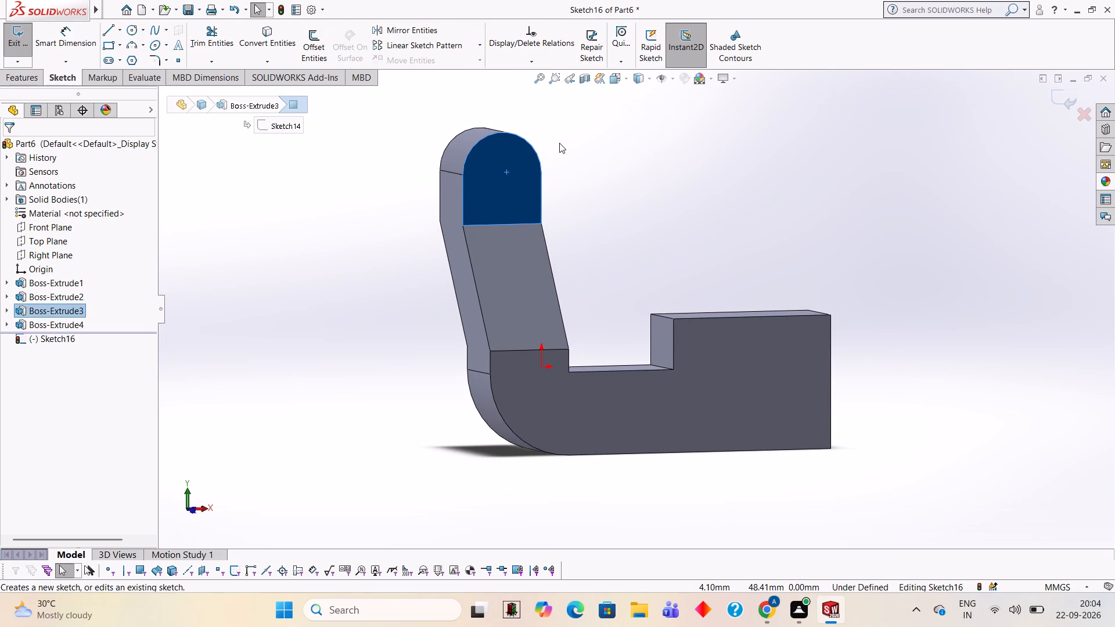
{"action": "key", "text": "ctrl+8"}
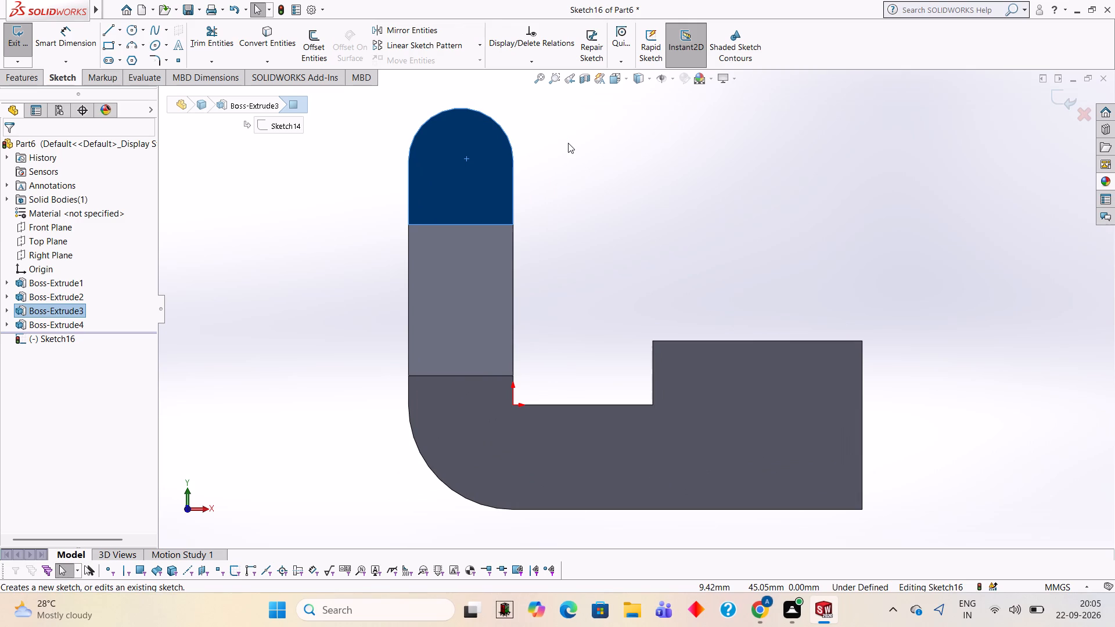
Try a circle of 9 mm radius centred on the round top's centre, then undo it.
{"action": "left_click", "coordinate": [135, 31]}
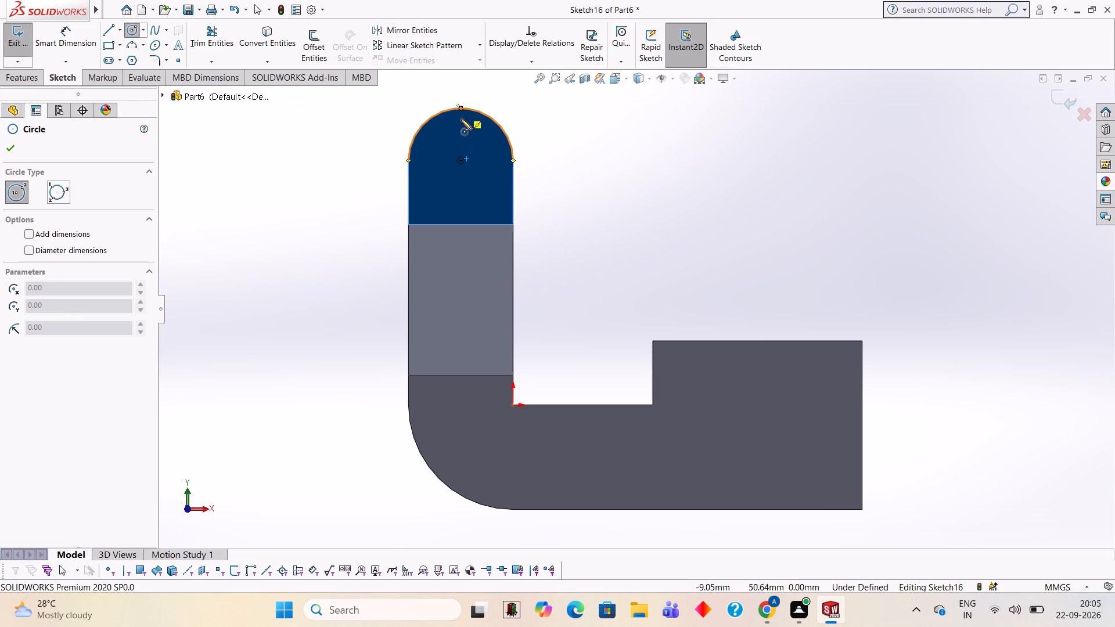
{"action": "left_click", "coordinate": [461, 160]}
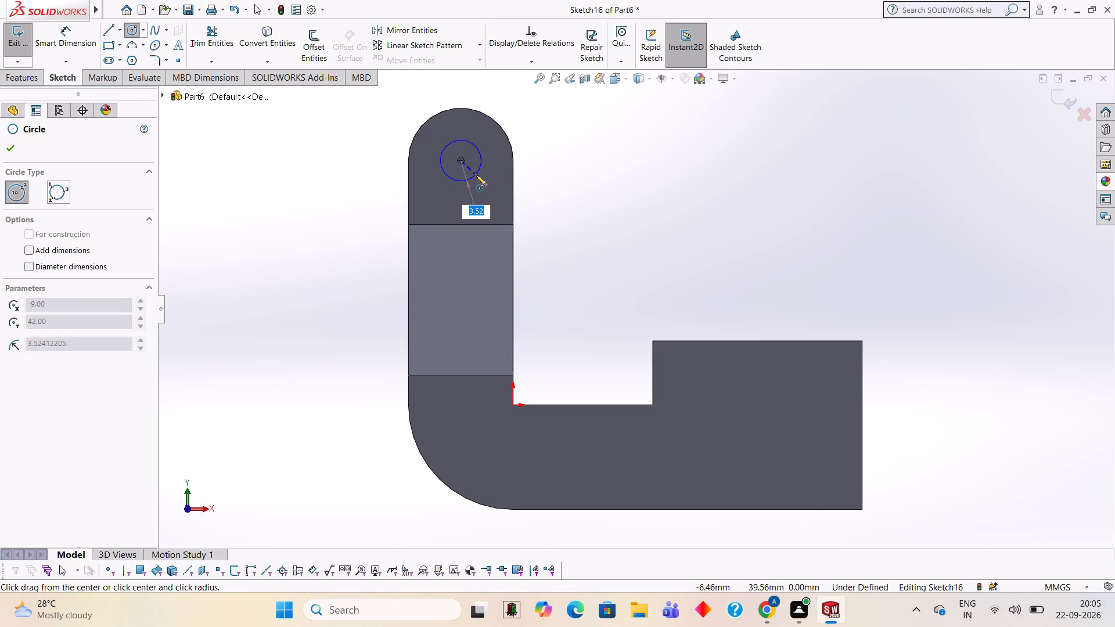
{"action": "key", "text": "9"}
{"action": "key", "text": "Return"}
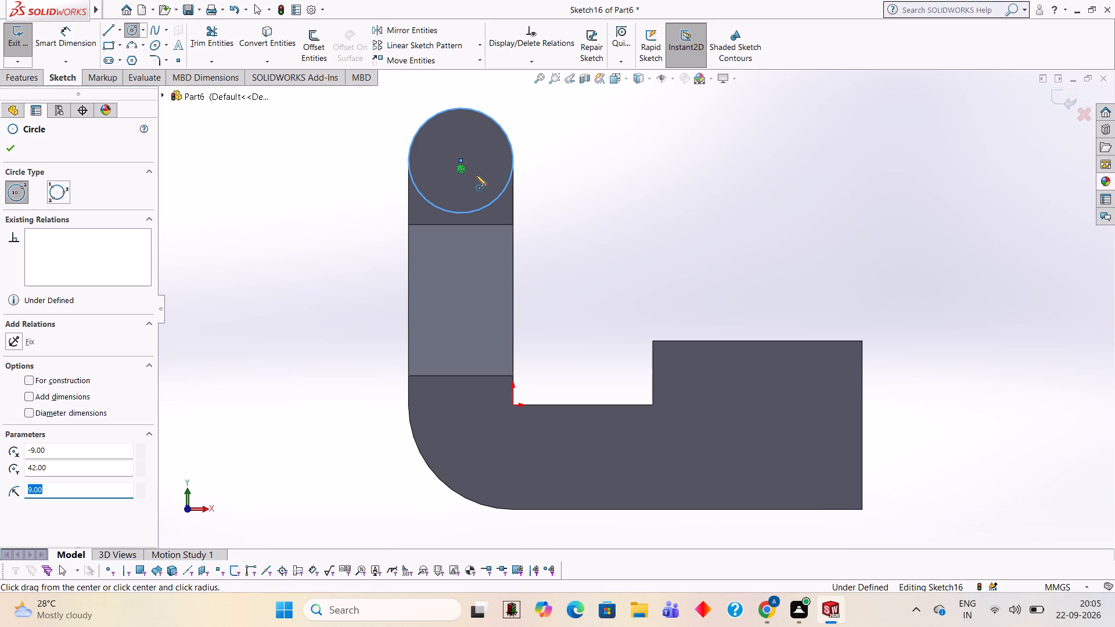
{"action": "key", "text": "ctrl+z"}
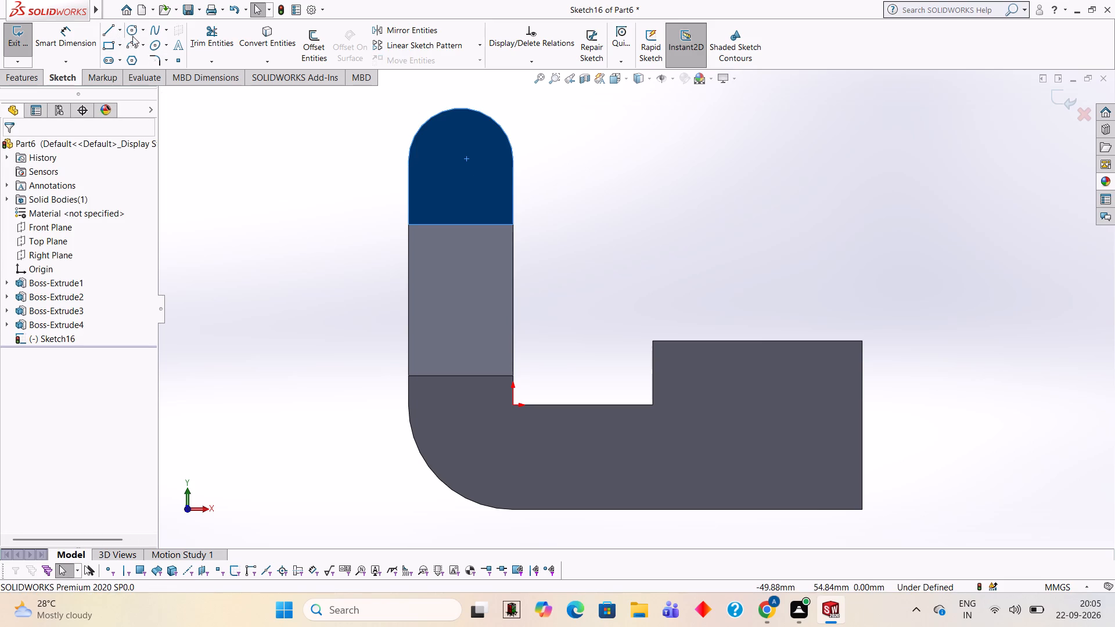
Sketch a 9 mm diameter circle at the round top's centre, with added dimensions and diameter dimensions enabled.
{"action": "left_click", "coordinate": [133, 34]}
{"action": "left_click", "coordinate": [30, 237]}
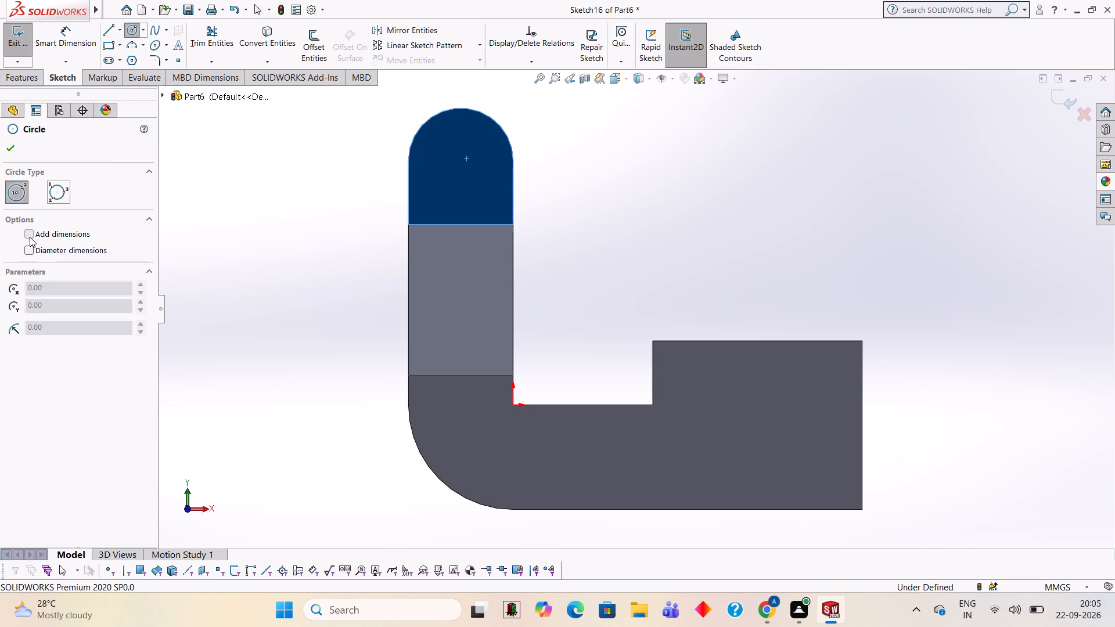
{"action": "left_click", "coordinate": [30, 247]}
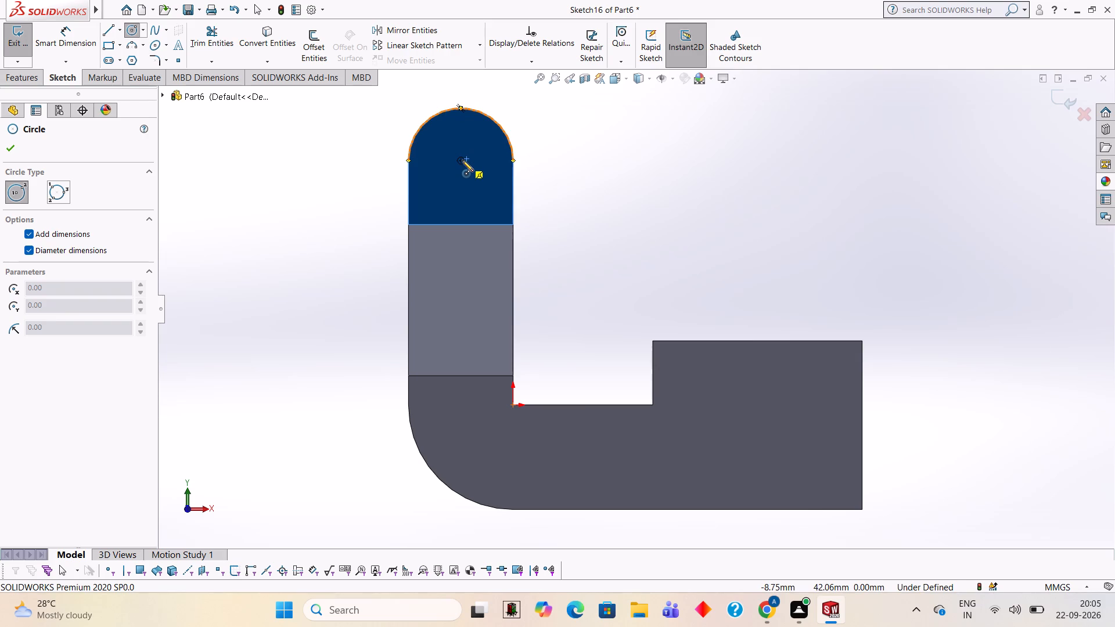
{"action": "left_click", "coordinate": [462, 160]}
{"action": "key", "text": "9"}
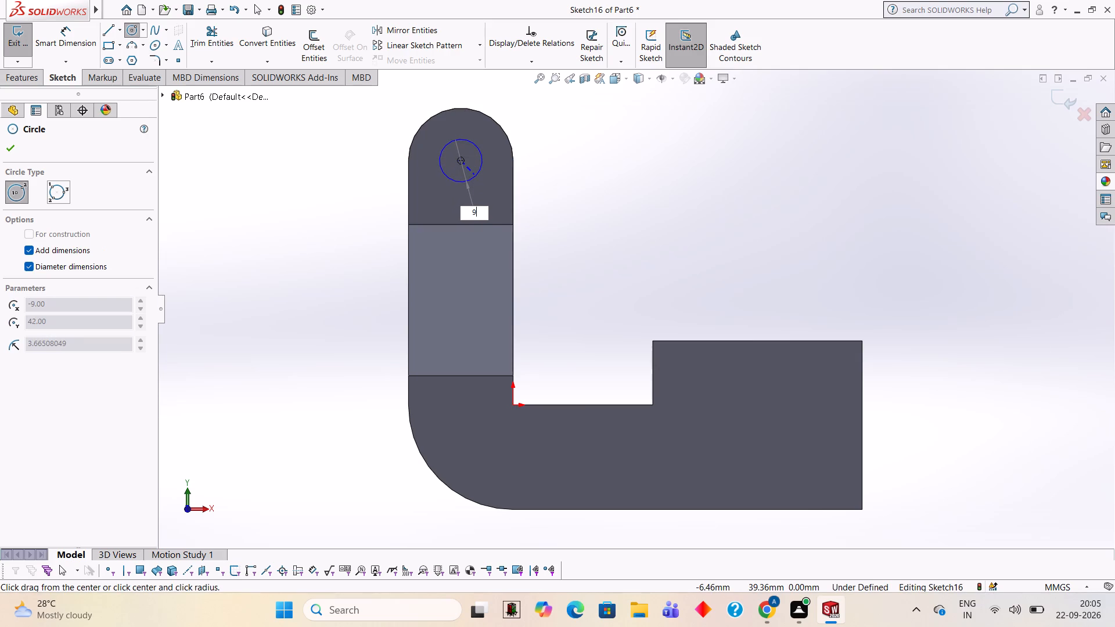
{"action": "key", "text": "Return"}
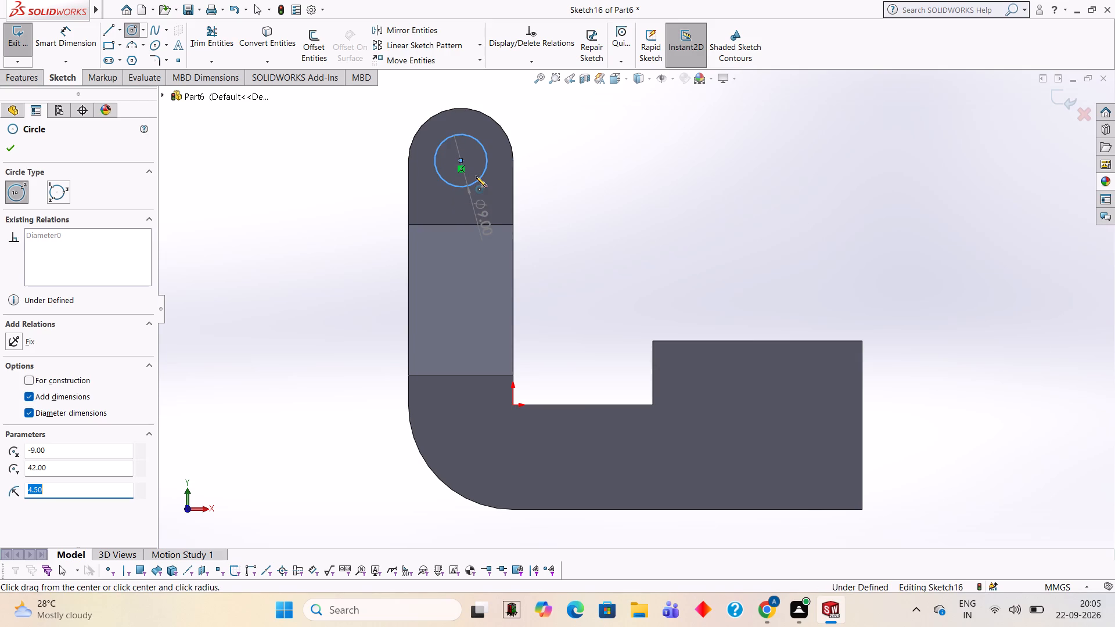
Cut the 9 mm circle 15 mm deep through the upper block with a blind Extruded Cut.
{"action": "left_click", "coordinate": [20, 81]}
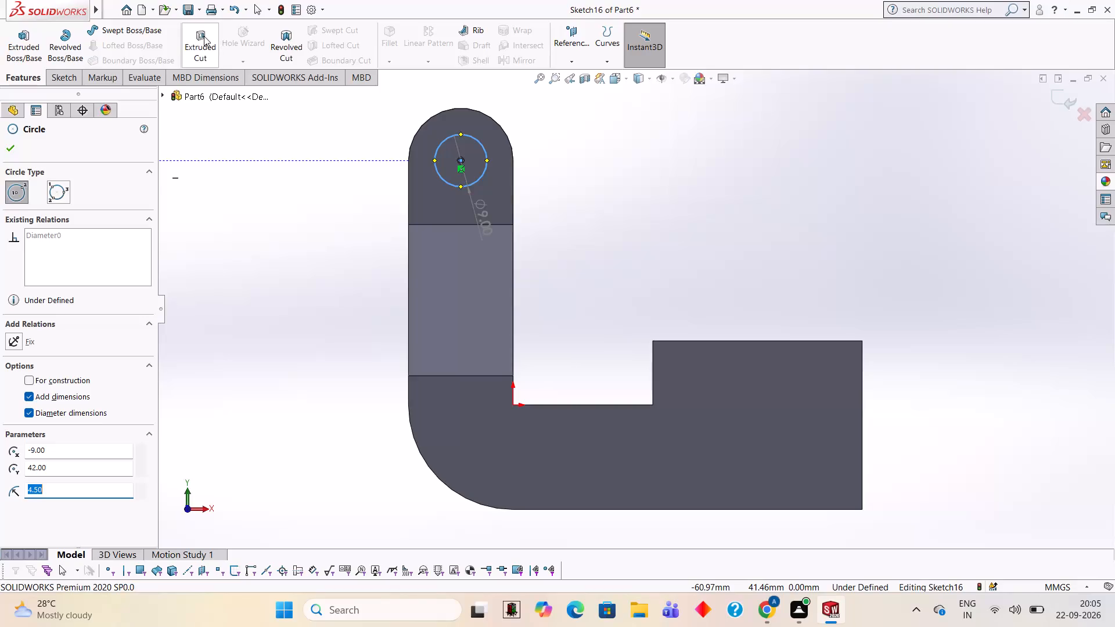
{"action": "left_click", "coordinate": [204, 36]}
{"action": "scroll", "coordinate": [287, 276], "scroll_direction": "down", "scroll_amount": 1}
{"action": "middle_click_drag", "start_coordinate": [287, 276], "coordinate": [326, 286]}
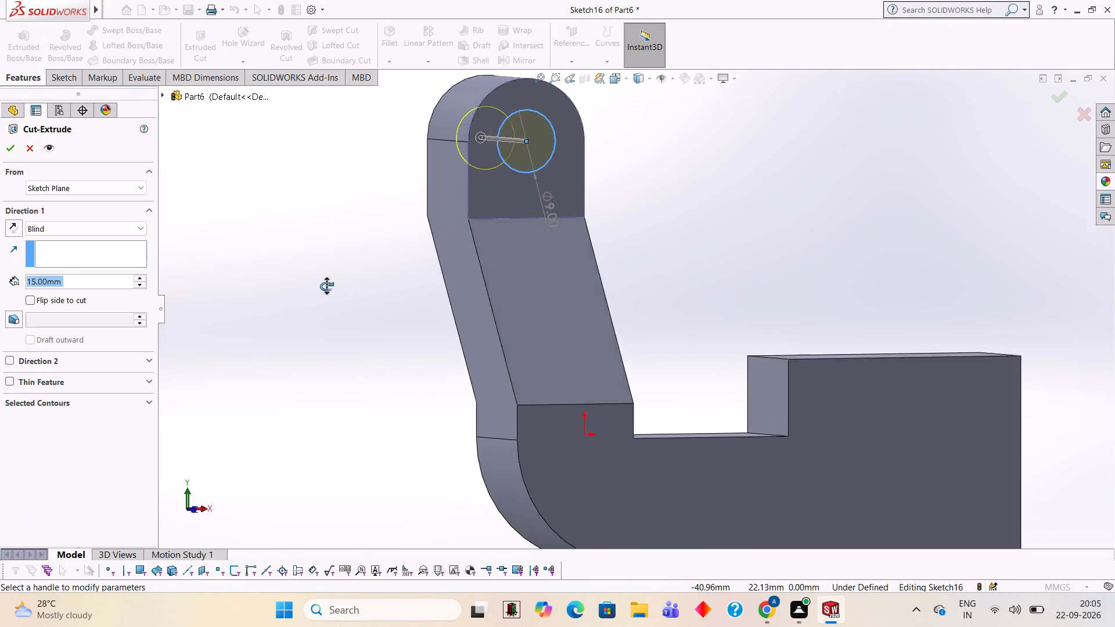
{"action": "middle_click_drag", "start_coordinate": [326, 286], "coordinate": [346, 296]}
{"action": "left_click", "coordinate": [1, 151]}
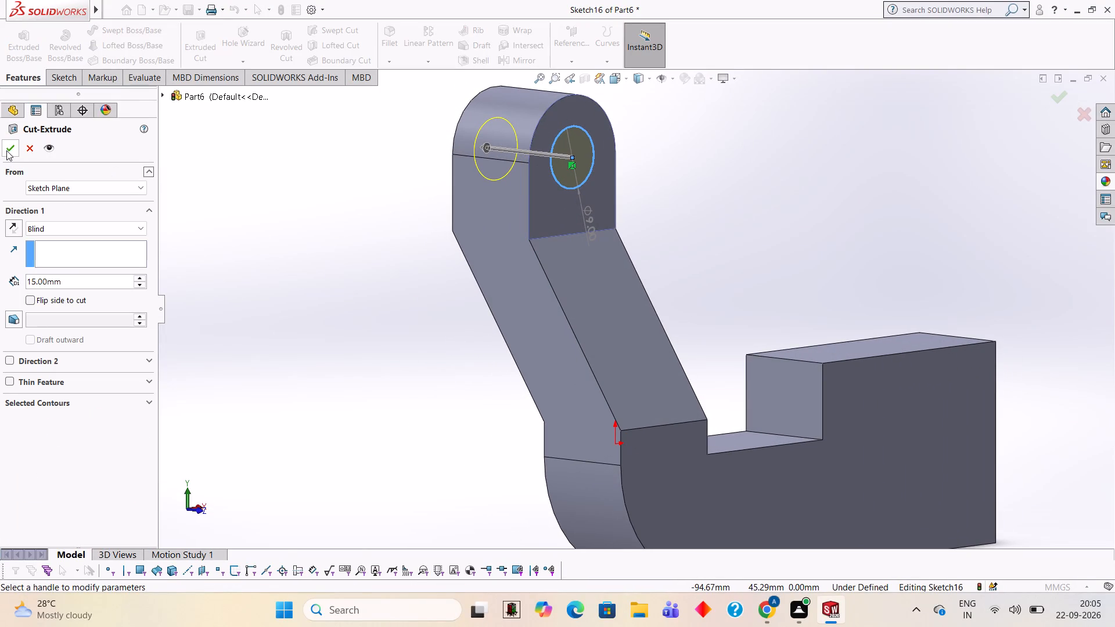
{"action": "left_click", "coordinate": [6, 150]}
{"action": "left_click", "coordinate": [206, 220]}
Examine the part with its new hole, slanted arm and stepped block from the front and the side.
{"action": "middle_click_drag", "start_coordinate": [657, 254], "coordinate": [607, 234]}
{"action": "key", "text": "shift+question"}
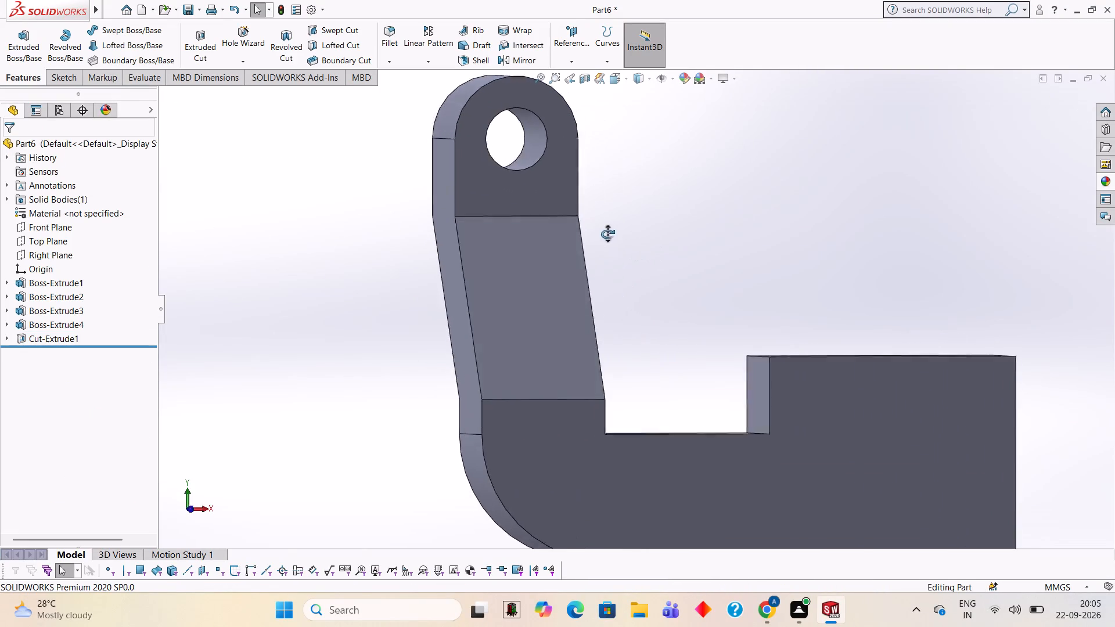
{"action": "middle_click_drag", "start_coordinate": [607, 234], "coordinate": [605, 230]}
{"action": "scroll", "coordinate": [608, 229], "scroll_direction": "up", "scroll_amount": 1}
{"action": "left_click", "coordinate": [687, 207]}
{"action": "scroll", "coordinate": [692, 204], "scroll_direction": "up", "scroll_amount": 1}
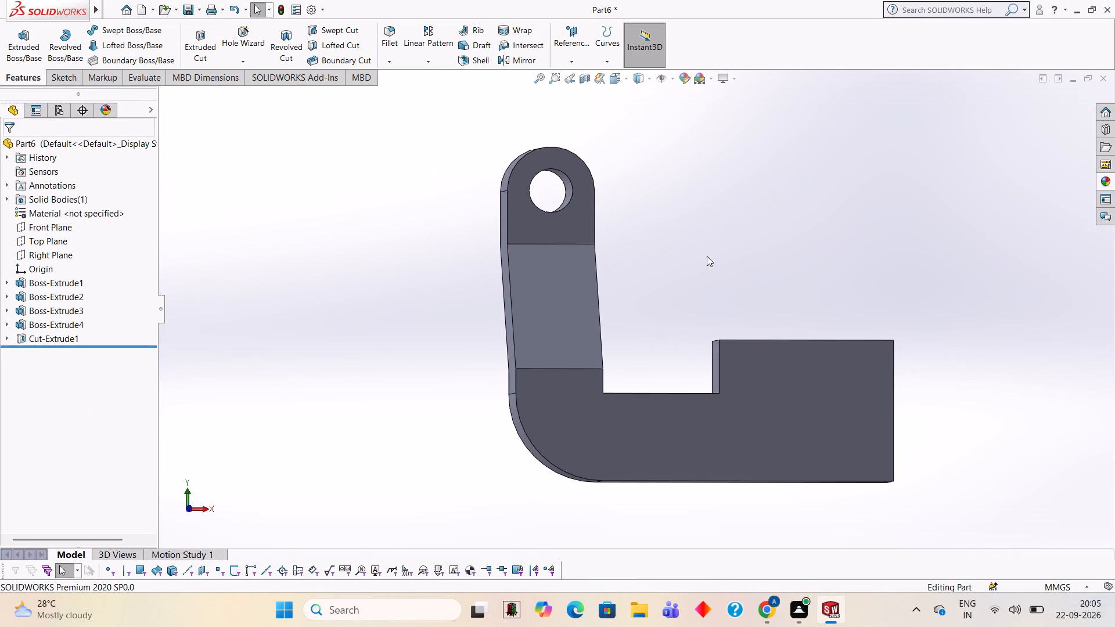
{"action": "scroll", "coordinate": [707, 271], "scroll_direction": "up", "scroll_amount": 1}
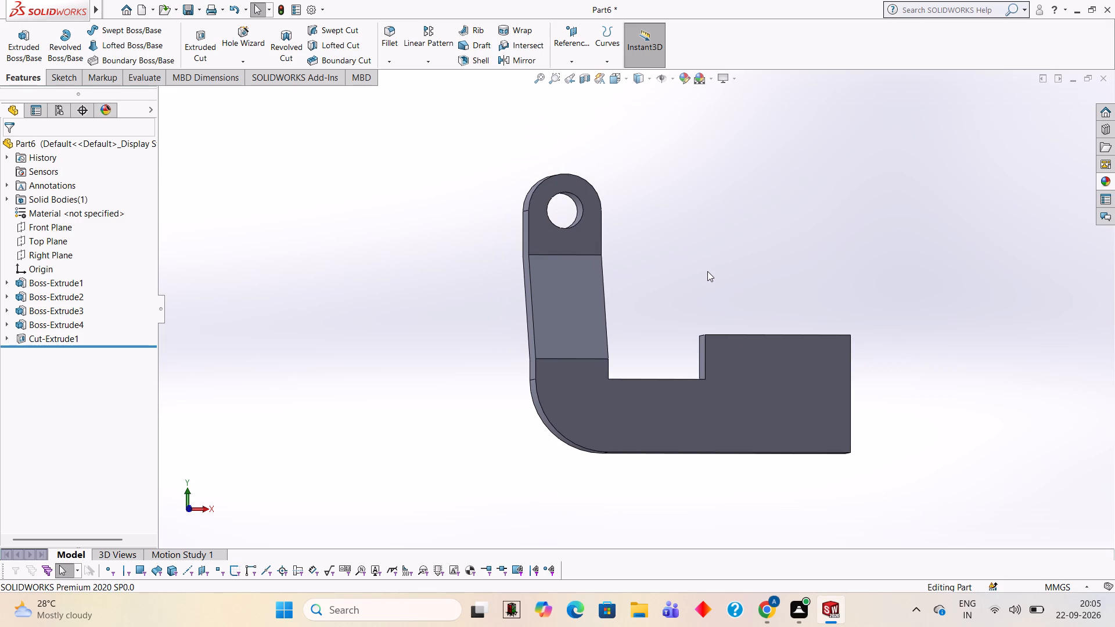
{"action": "middle_click_drag", "start_coordinate": [721, 272], "coordinate": [797, 269]}
{"action": "scroll", "coordinate": [733, 272], "scroll_direction": "down", "scroll_amount": 1}
{"action": "scroll", "coordinate": [770, 265], "scroll_direction": "up", "scroll_amount": 2}
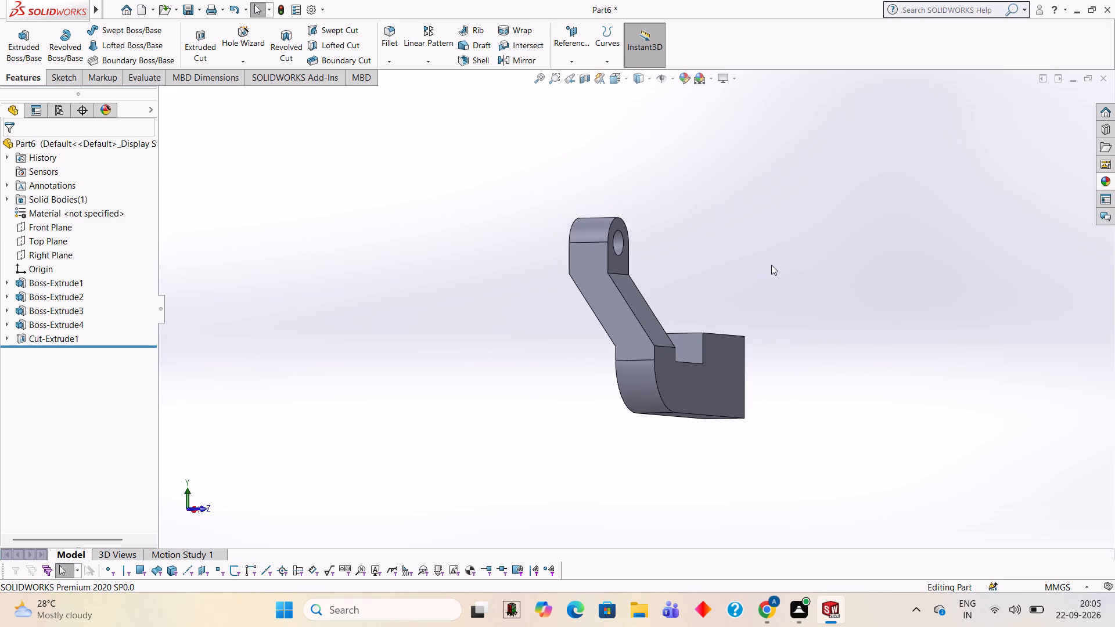
{"action": "scroll", "coordinate": [771, 265], "scroll_direction": "up", "scroll_amount": 2}
{"action": "middle_click_drag", "start_coordinate": [947, 290], "coordinate": [764, 347], "text": "shift"}
{"action": "scroll", "coordinate": [763, 348], "scroll_direction": "down", "scroll_amount": 2}
{"action": "scroll", "coordinate": [454, 269], "scroll_direction": "down", "scroll_amount": 1}
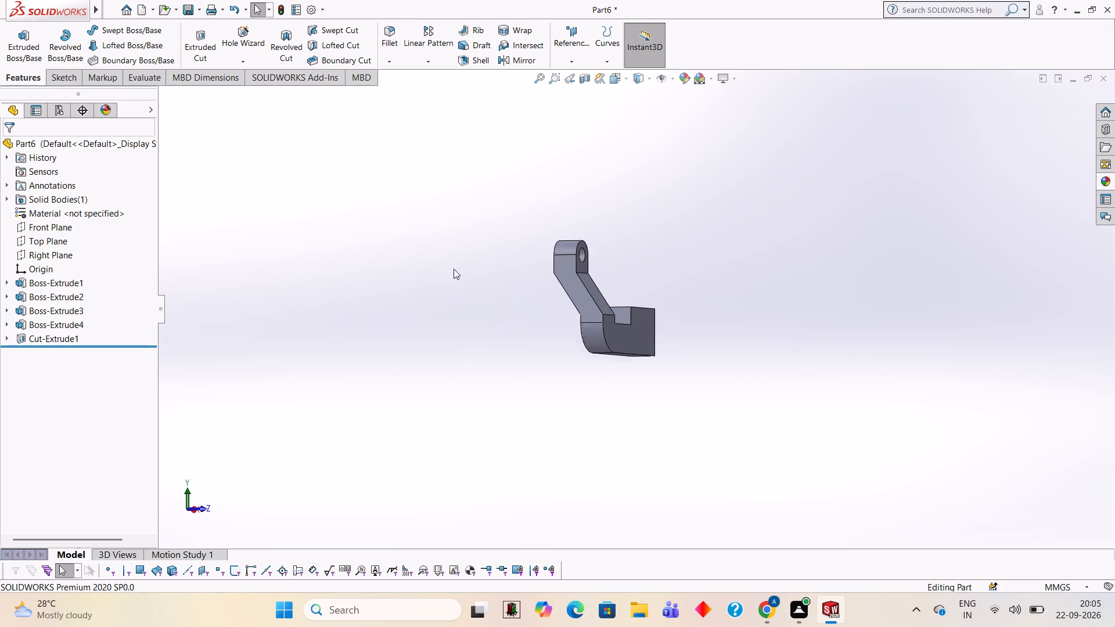
{"action": "scroll", "coordinate": [454, 269], "scroll_direction": "down", "scroll_amount": 2}
{"action": "scroll", "coordinate": [463, 286], "scroll_direction": "up", "scroll_amount": 1}
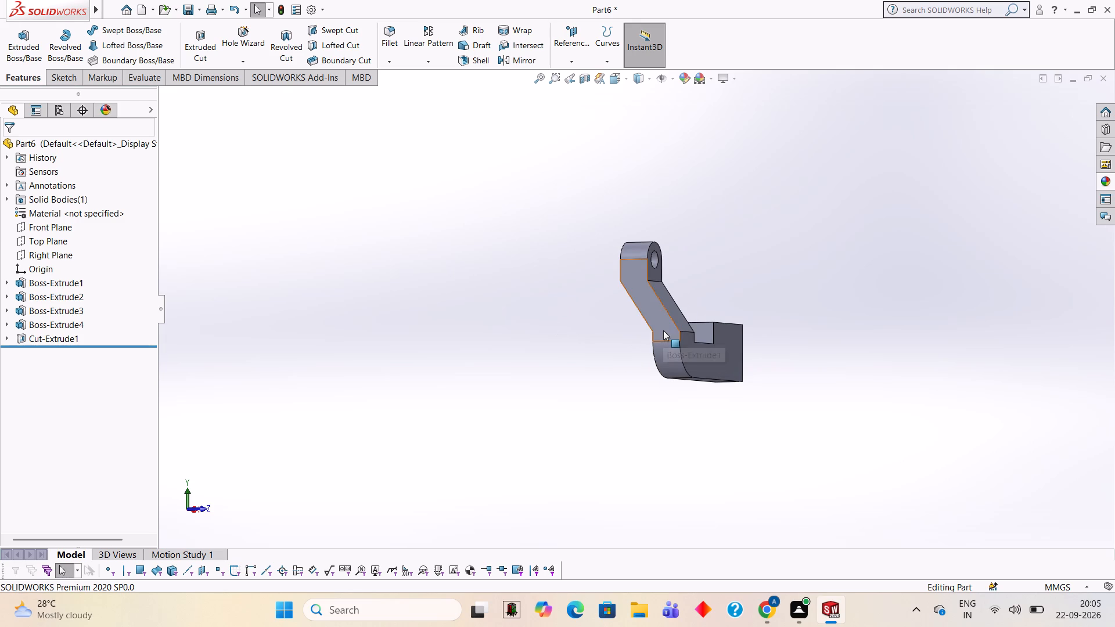
Check the width of the slanted arm face's upper edge with Smart Dimension in a temporary sketch, then discard the sketch.
{"action": "left_click", "coordinate": [663, 330]}
{"action": "left_click", "coordinate": [711, 302]}
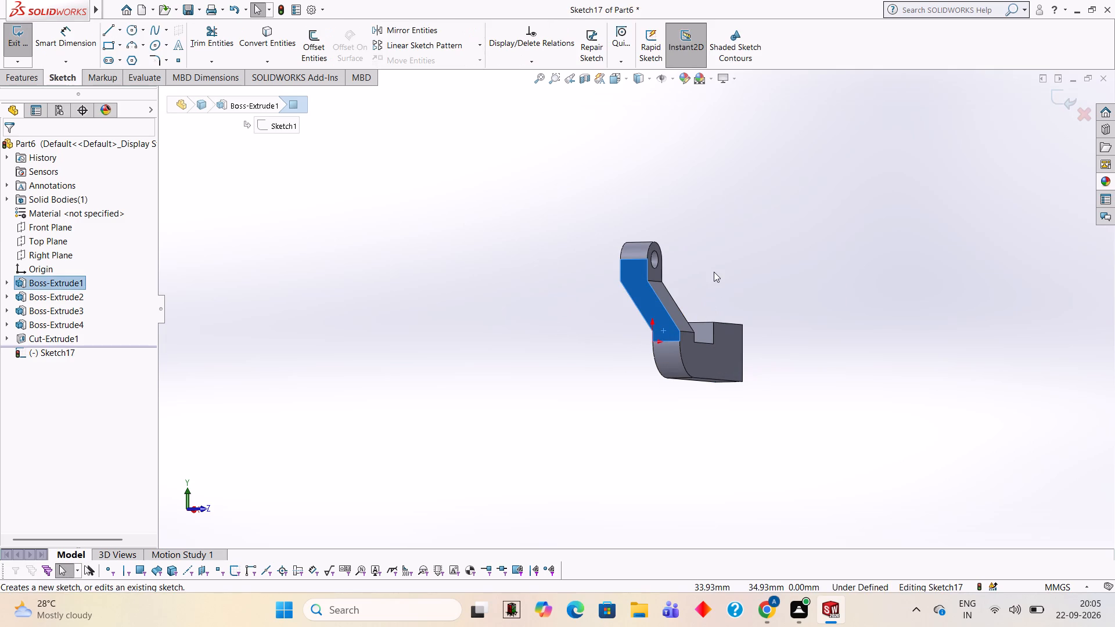
{"action": "key", "text": "ctrl+8"}
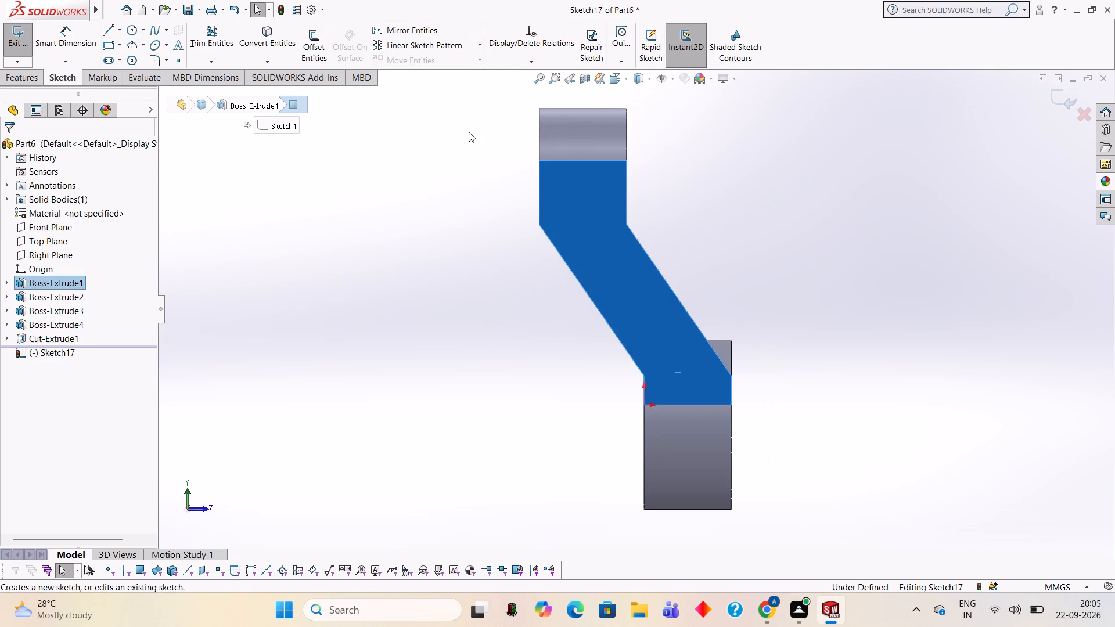
{"action": "left_click", "coordinate": [61, 42]}
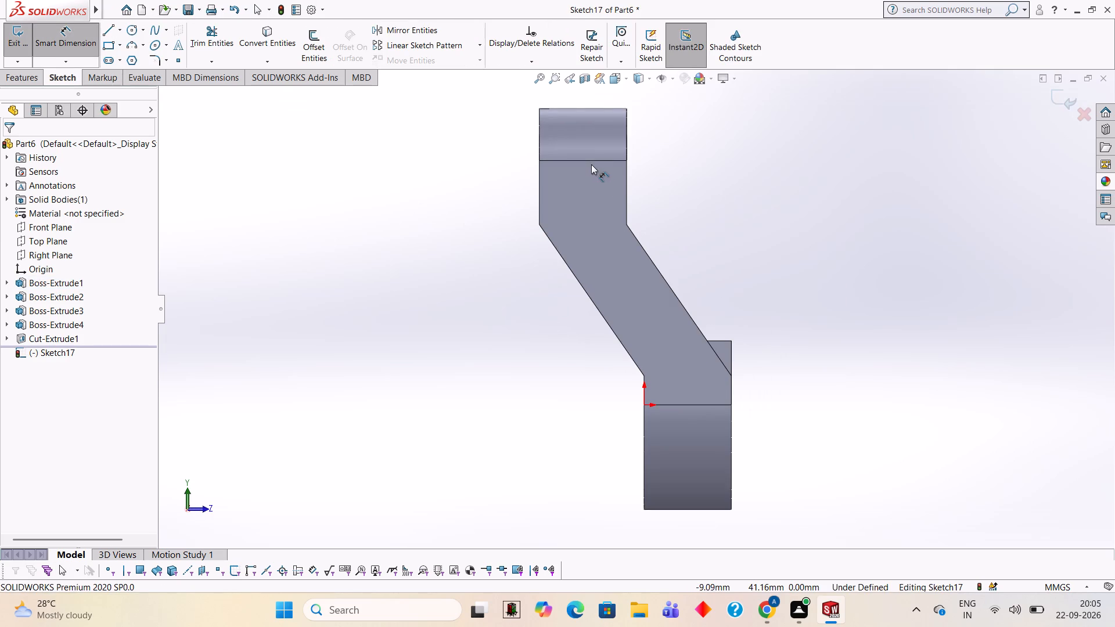
{"action": "left_click", "coordinate": [591, 161]}
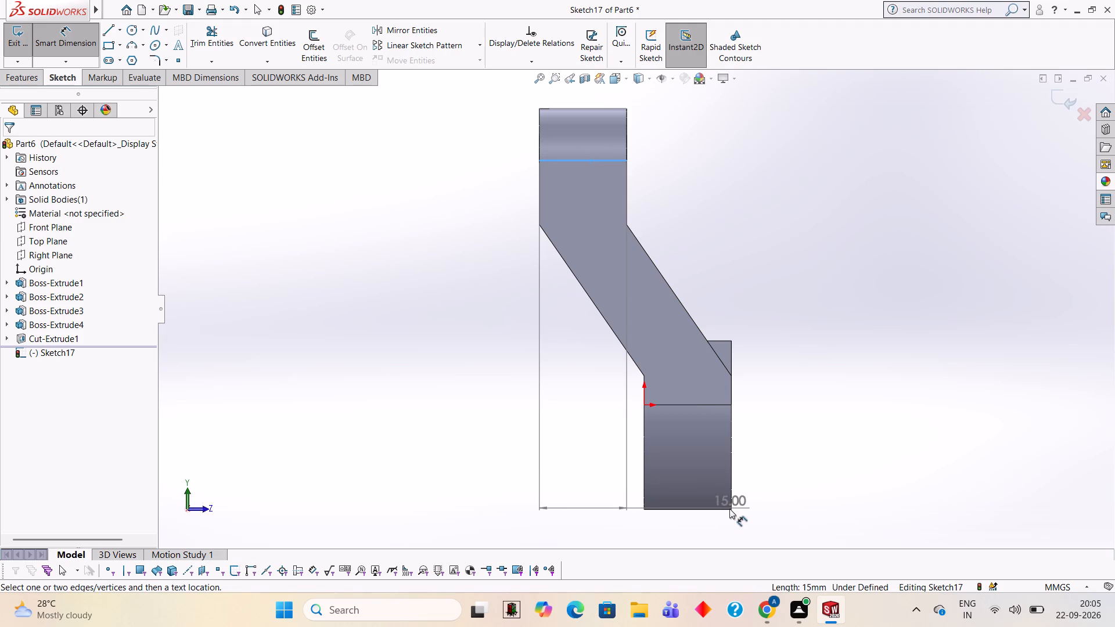
{"action": "middle_click_drag", "start_coordinate": [770, 413], "coordinate": [734, 412]}
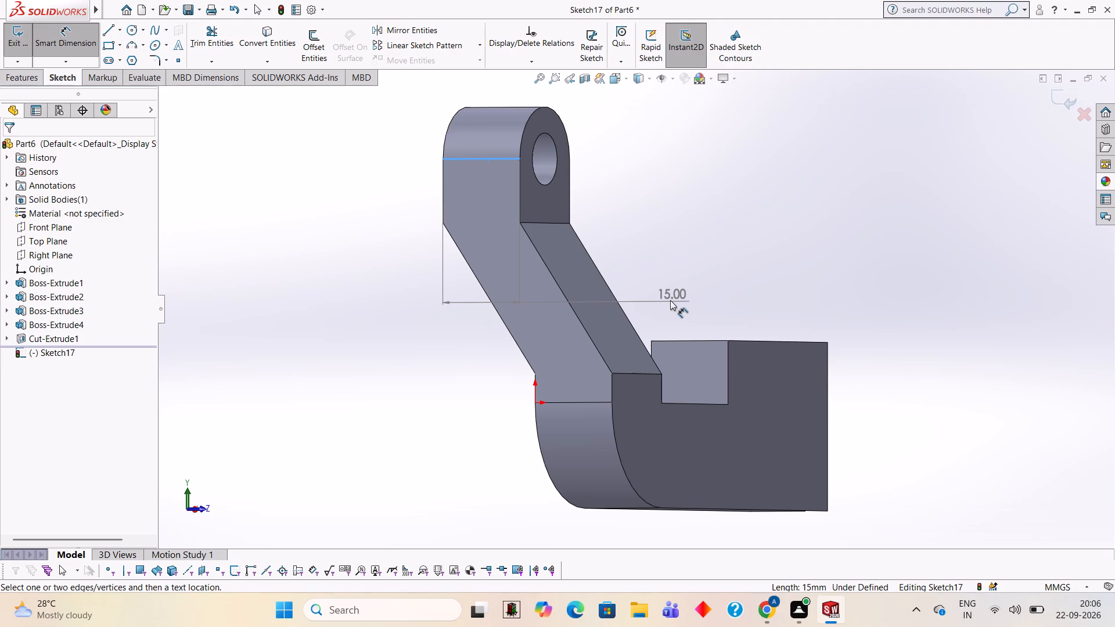
{"action": "key", "text": "ctrl+z"}
{"action": "key", "text": "Escape"}
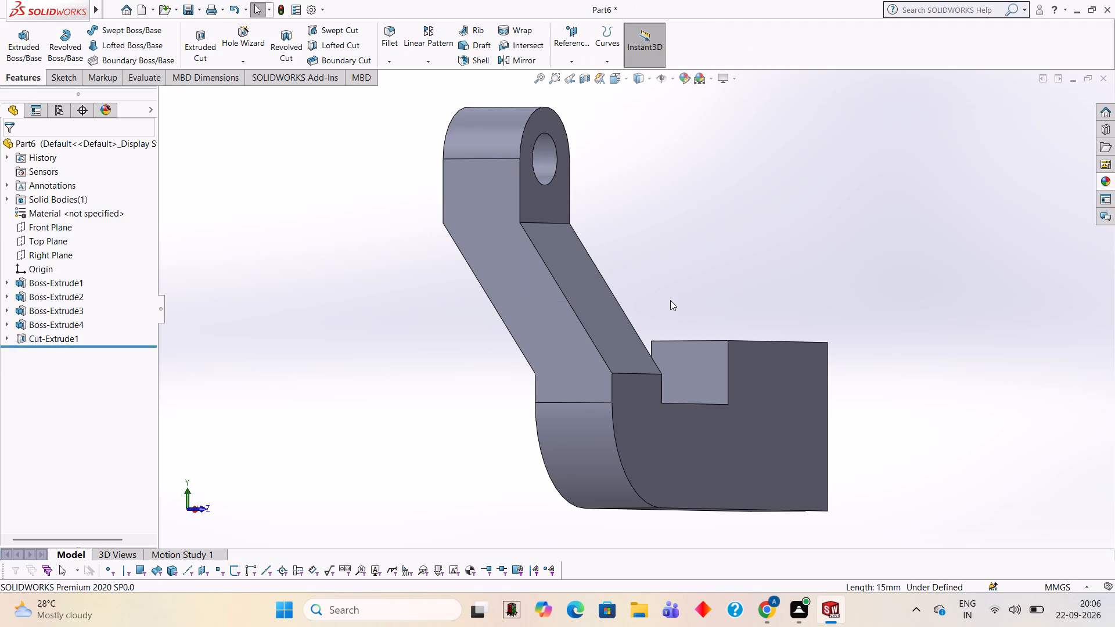
Undo the hole cut, the round top and the upper block, including their sketches, back to the plain slanted arm.
{"action": "key", "text": "ctrl+z"}
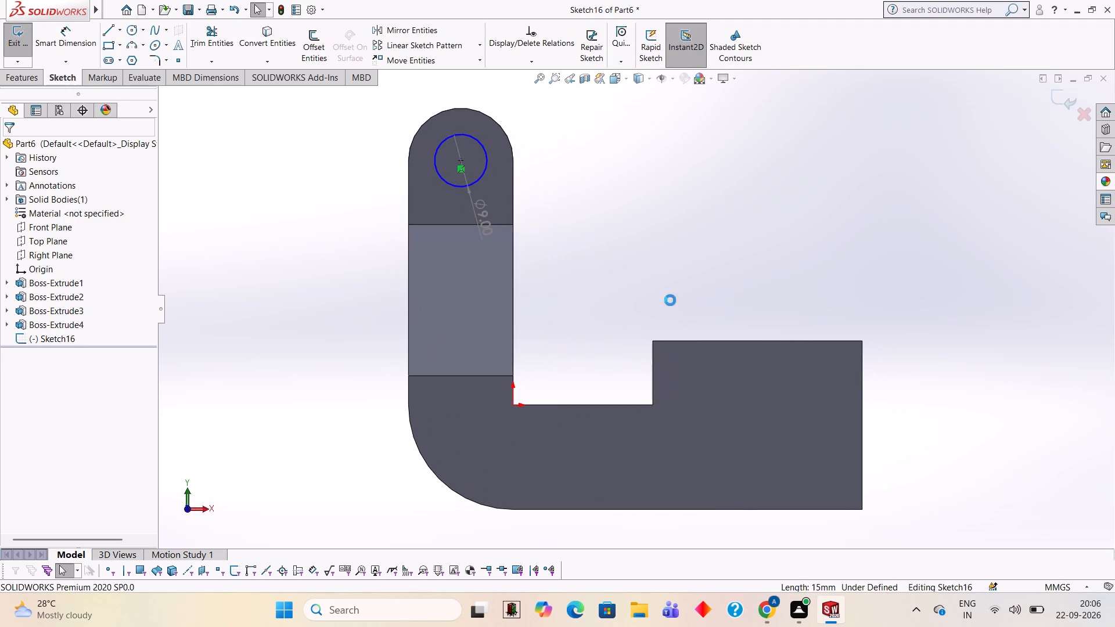
{"action": "key", "text": "ctrl+z"}
{"action": "key", "text": "ctrl+z"}
{"action": "key", "text": "ctrl+z"}
{"action": "key", "text": "ctrl+z"}
{"action": "key", "text": "ctrl+z"}
{"action": "key", "text": "ctrl+z"}
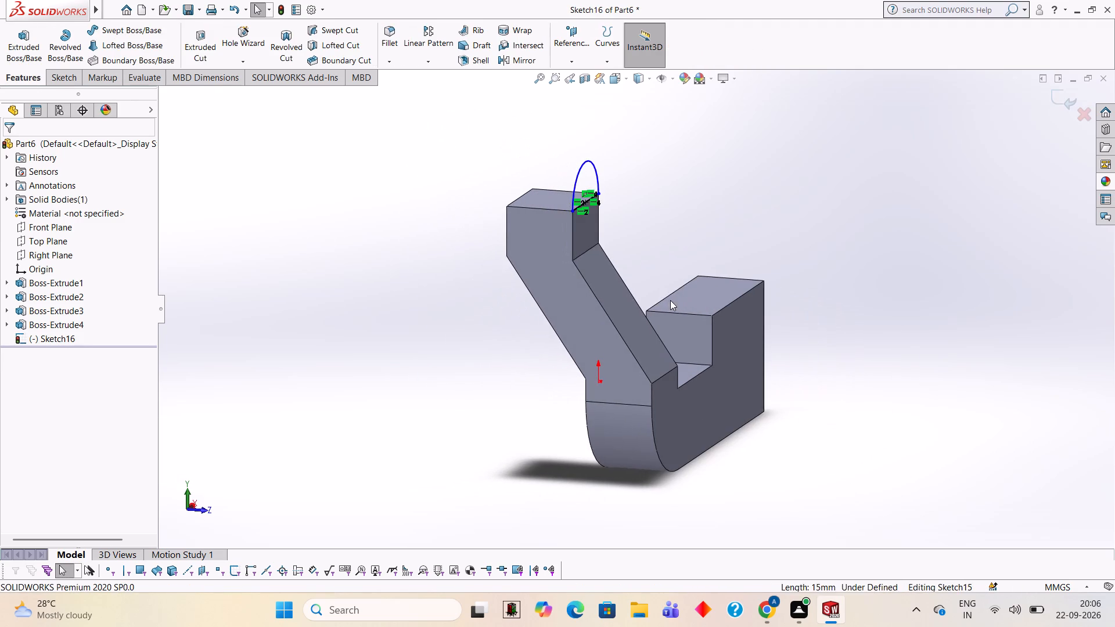
{"action": "key", "text": "ctrl+z"}
{"action": "key", "text": "ctrl+z"}
{"action": "key", "text": "ctrl+z"}
{"action": "key", "text": "ctrl+z"}
{"action": "key", "text": "ctrl+z"}
{"action": "key", "text": "ctrl+z"}
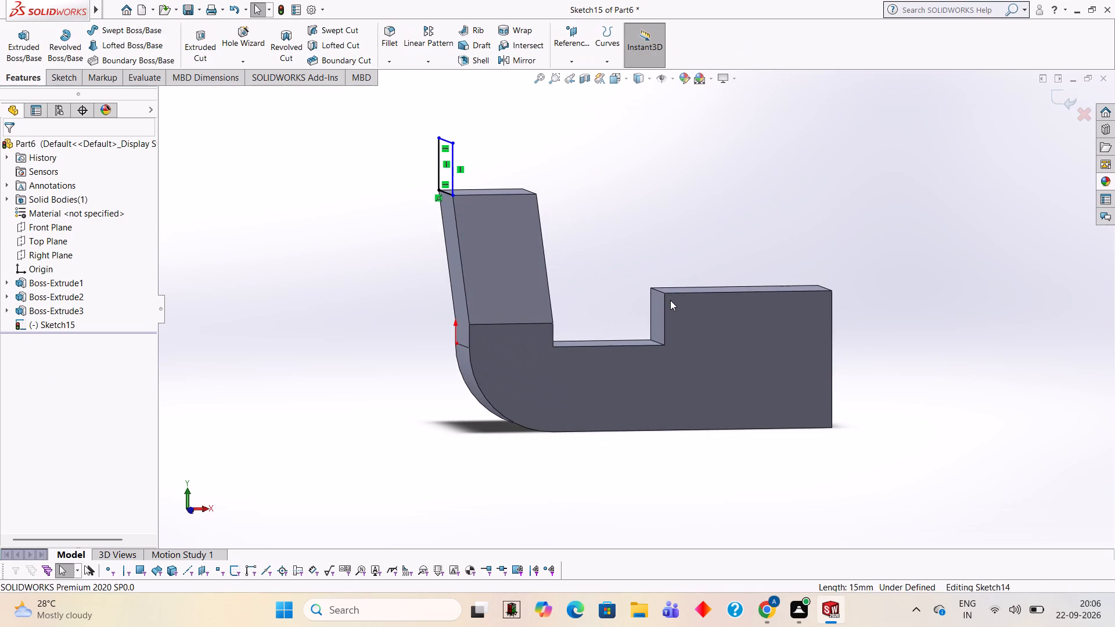
{"action": "key", "text": "ctrl+z"}
{"action": "key", "text": "ctrl+z"}
{"action": "key", "text": "ctrl+z"}
{"action": "key", "text": "ctrl+z"}
{"action": "key", "text": "ctrl+z"}
{"action": "key", "text": "ctrl+z"}
{"action": "key", "text": "ctrl+z"}
{"action": "key", "text": "ctrl+z"}
{"action": "key", "text": "ctrl+z"}
{"action": "key", "text": "ctrl+z"}
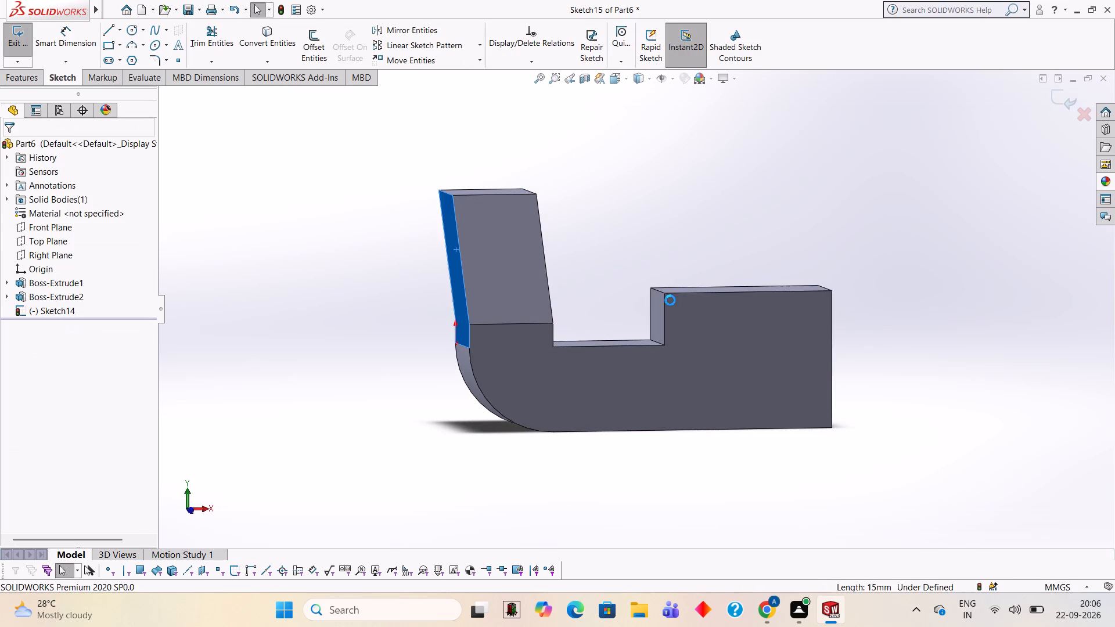
Undo the slanted arm's extrusion and all its profile lines, leaving an empty sketch on the stepped block's end face.
{"action": "key", "text": "ctrl+z"}
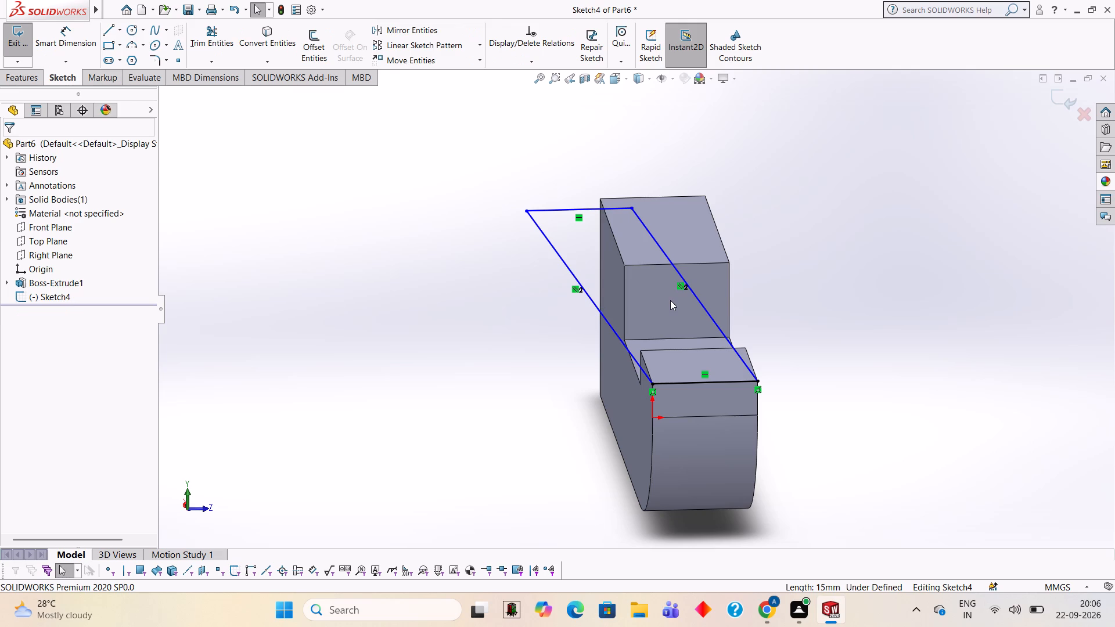
{"action": "key", "text": "ctrl+z"}
{"action": "key", "text": "ctrl+z"}
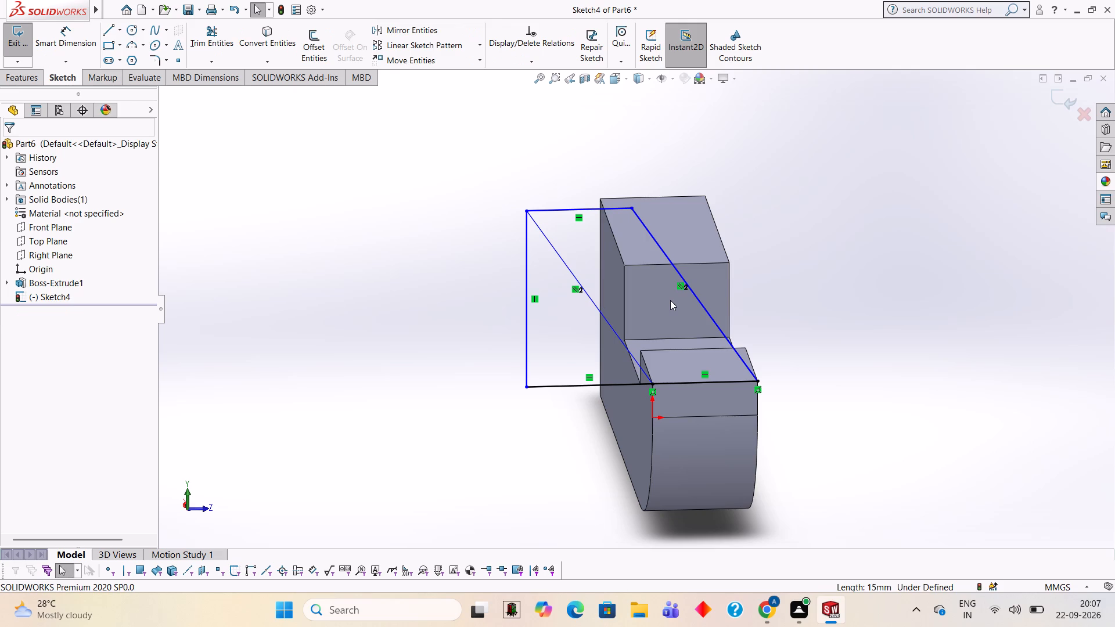
{"action": "key", "text": "ctrl+z"}
{"action": "key", "text": "ctrl+z"}
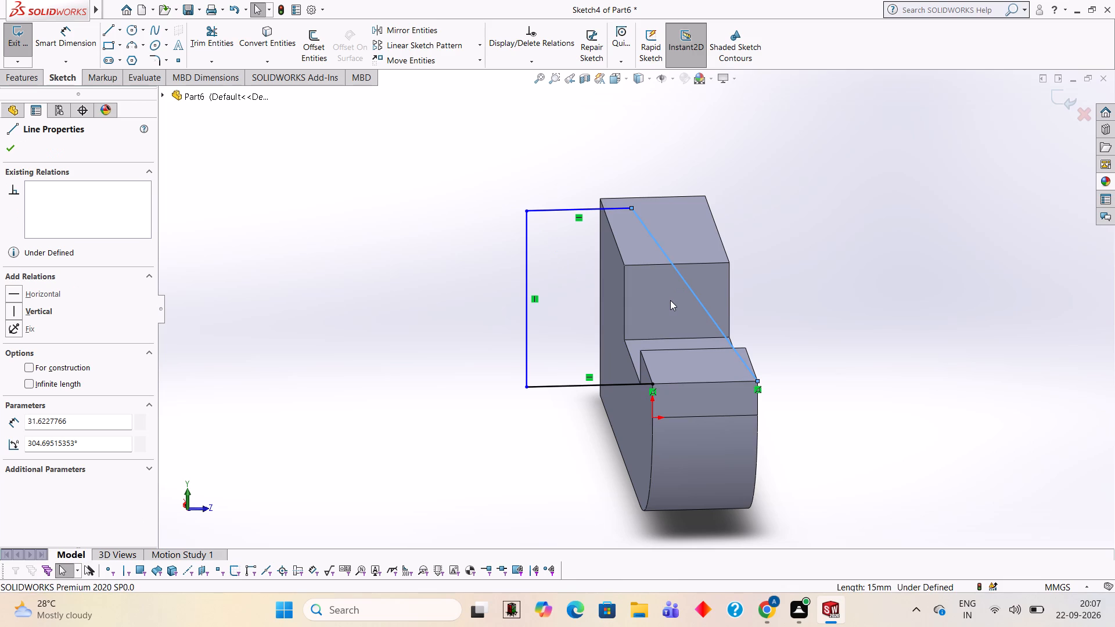
{"action": "key", "text": "ctrl+z"}
{"action": "key", "text": "ctrl+z"}
{"action": "key", "text": "ctrl+z"}
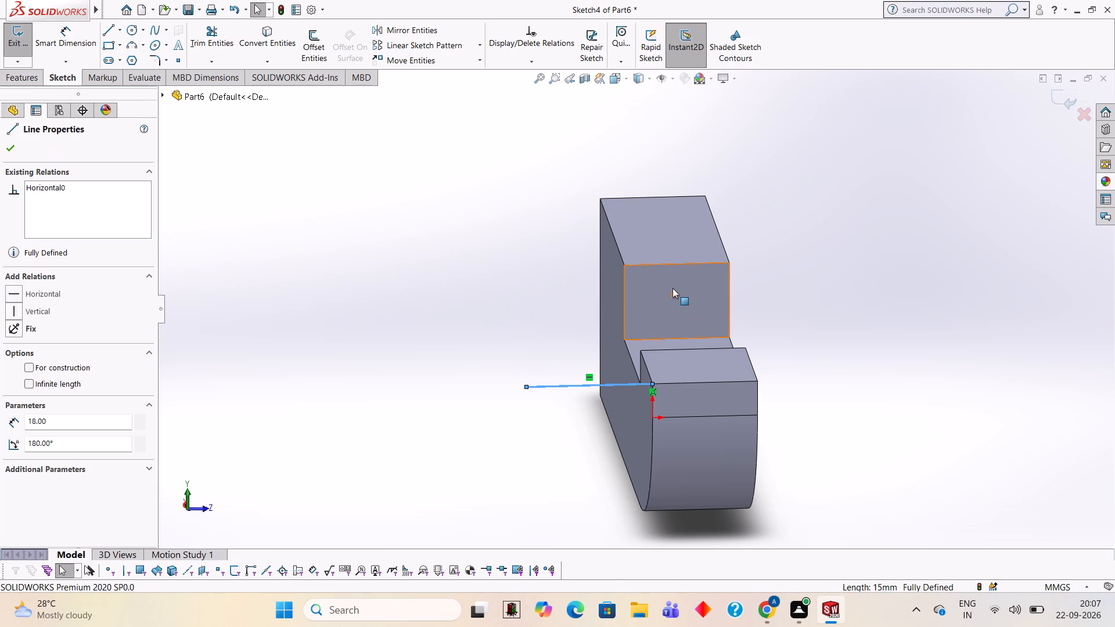
{"action": "key", "text": "ctrl+z"}
{"action": "left_click", "coordinate": [856, 272]}
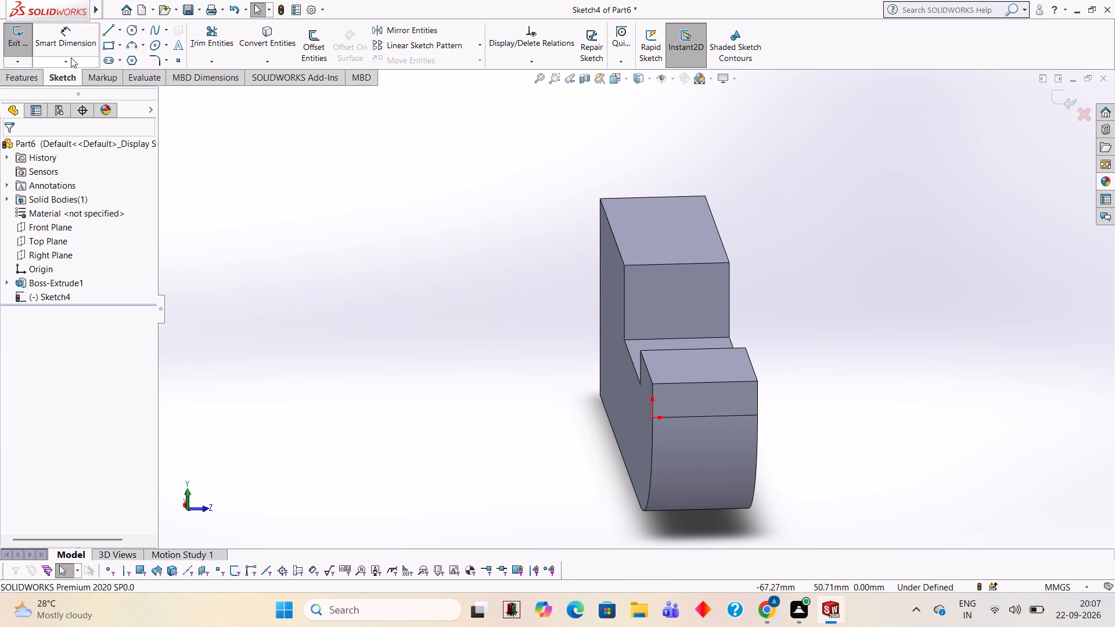
Sketch connected lines from the end face's lower origin corner: 18 mm horizontally outward, 23 mm up (46-23 in Calculator), and 15 mm back horizontally.
{"action": "left_click", "coordinate": [106, 30]}
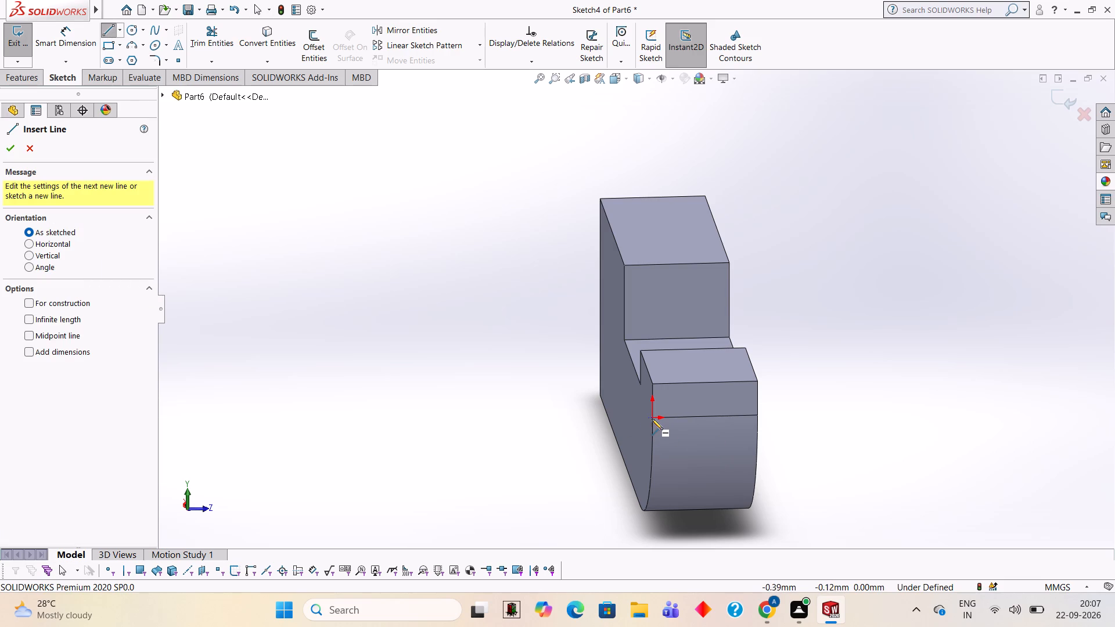
{"action": "left_click", "coordinate": [652, 419]}
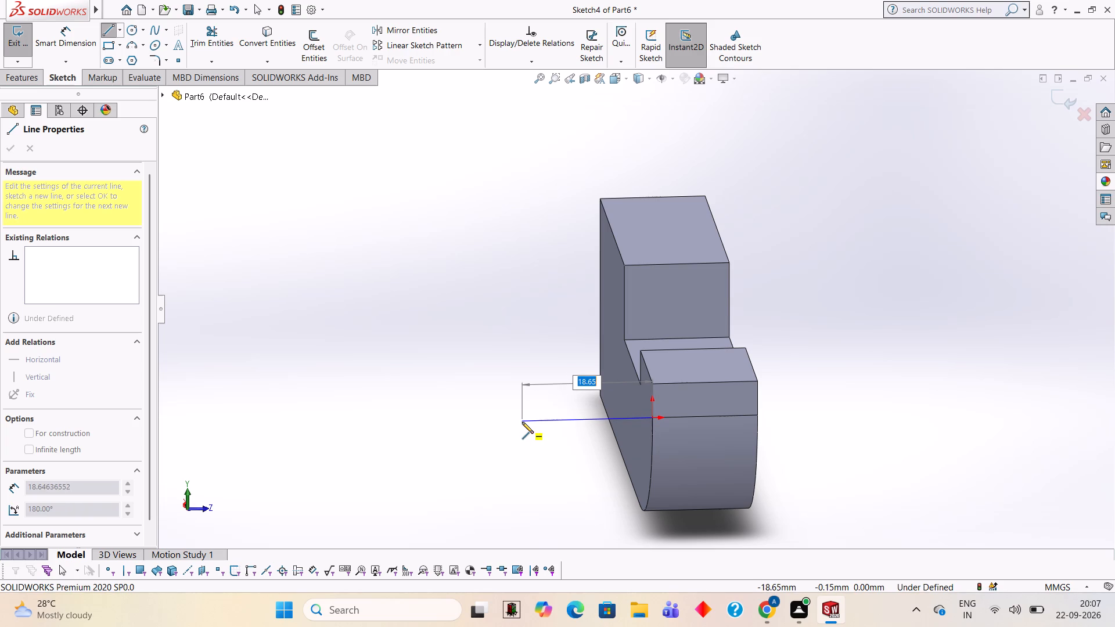
{"action": "type", "text": "18"}
{"action": "key", "text": "Return"}
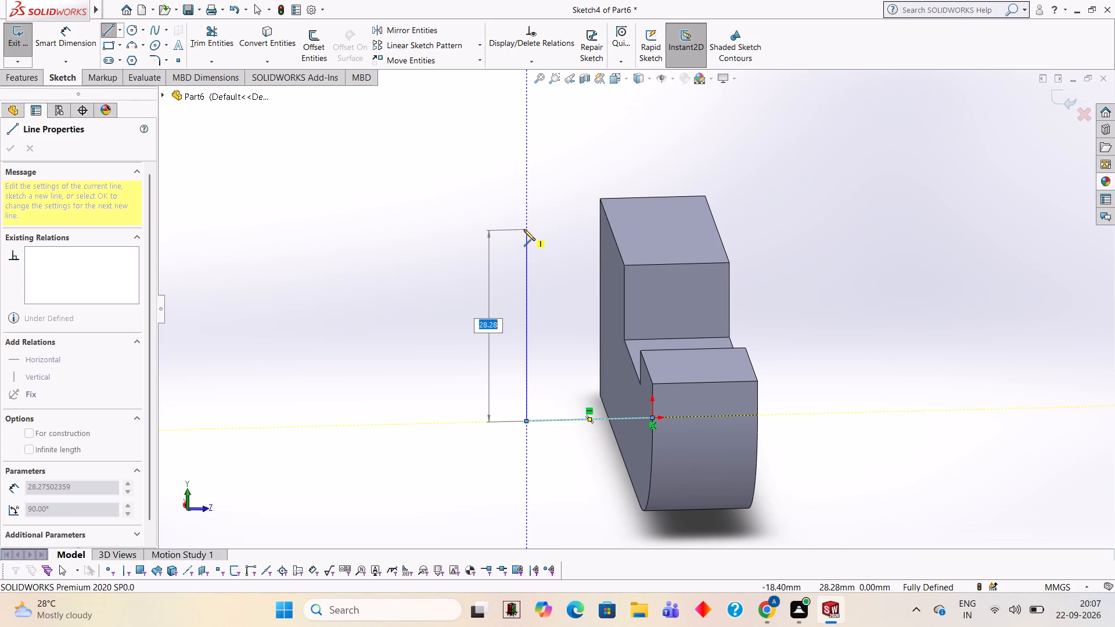
{"action": "type", "text": "46-23"}
{"action": "key", "text": "Return"}
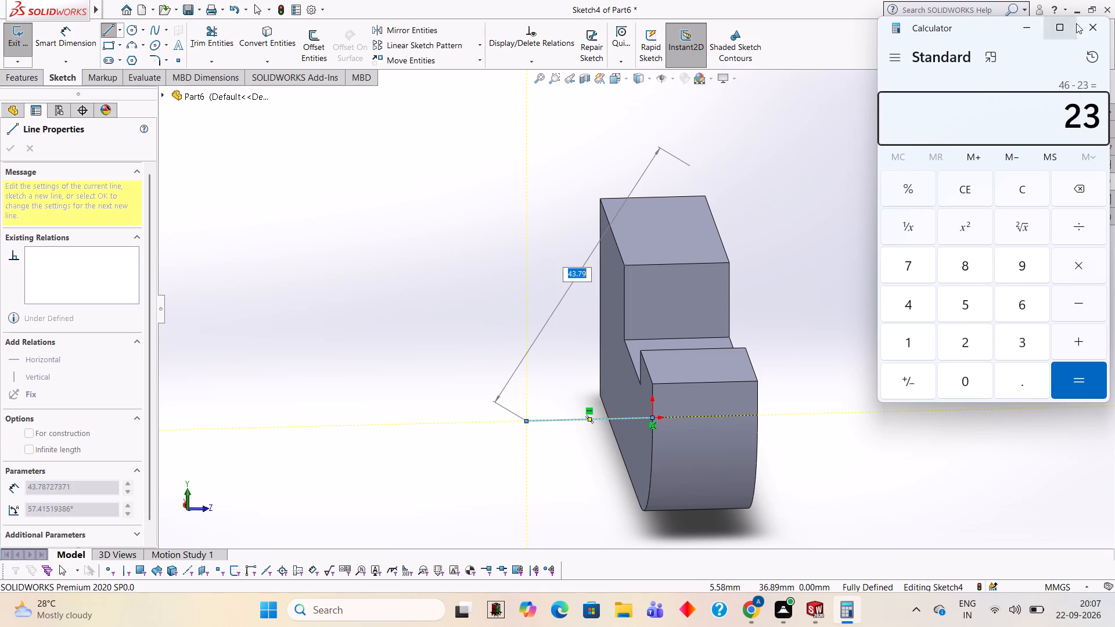
{"action": "left_click", "coordinate": [1102, 27]}
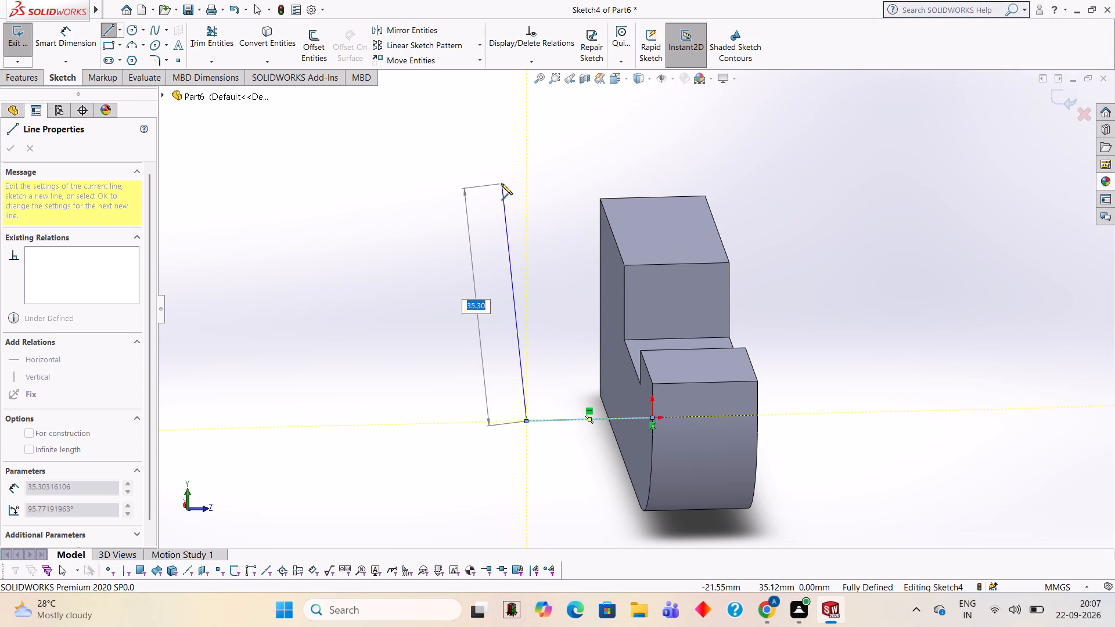
{"action": "type", "text": "23"}
{"action": "key", "text": "Return"}
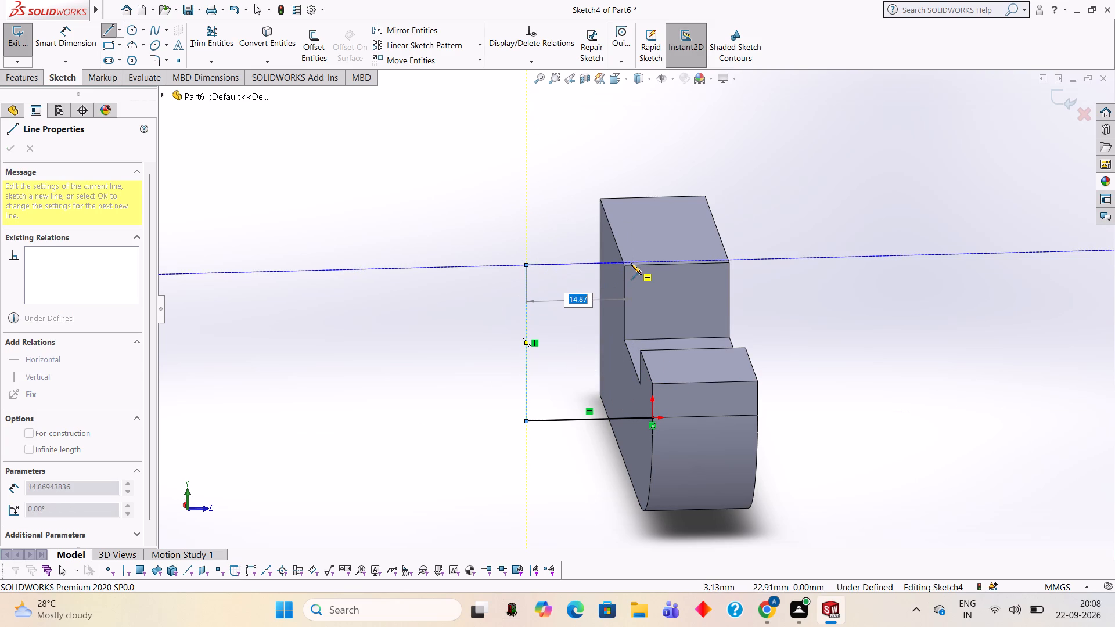
{"action": "type", "text": "15"}
{"action": "key", "text": "Return"}
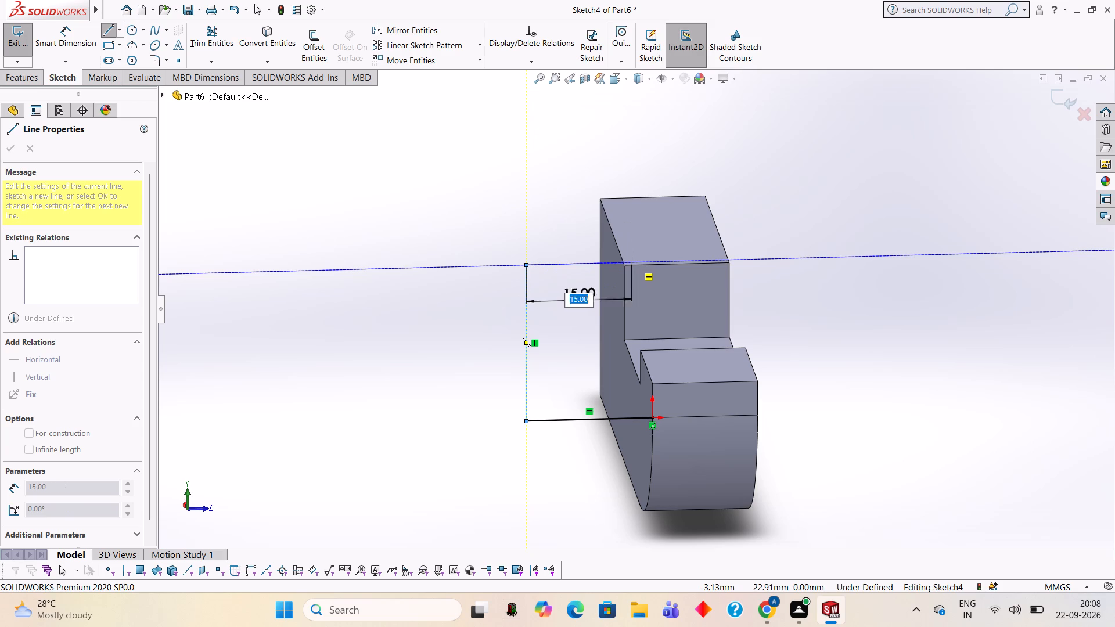
{"action": "middle_click", "coordinate": [630, 250]}
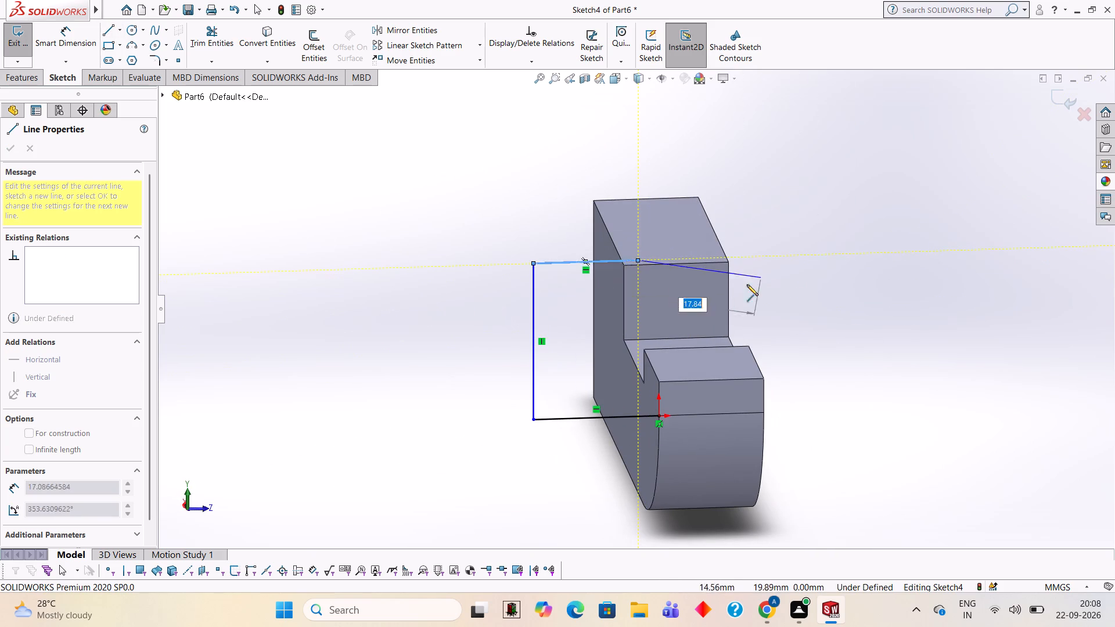
Complete the slanted arm profile with lines to the end face's far upper corner, along its upper edge, and back to the vertical line's top.
{"action": "left_click", "coordinate": [764, 377]}
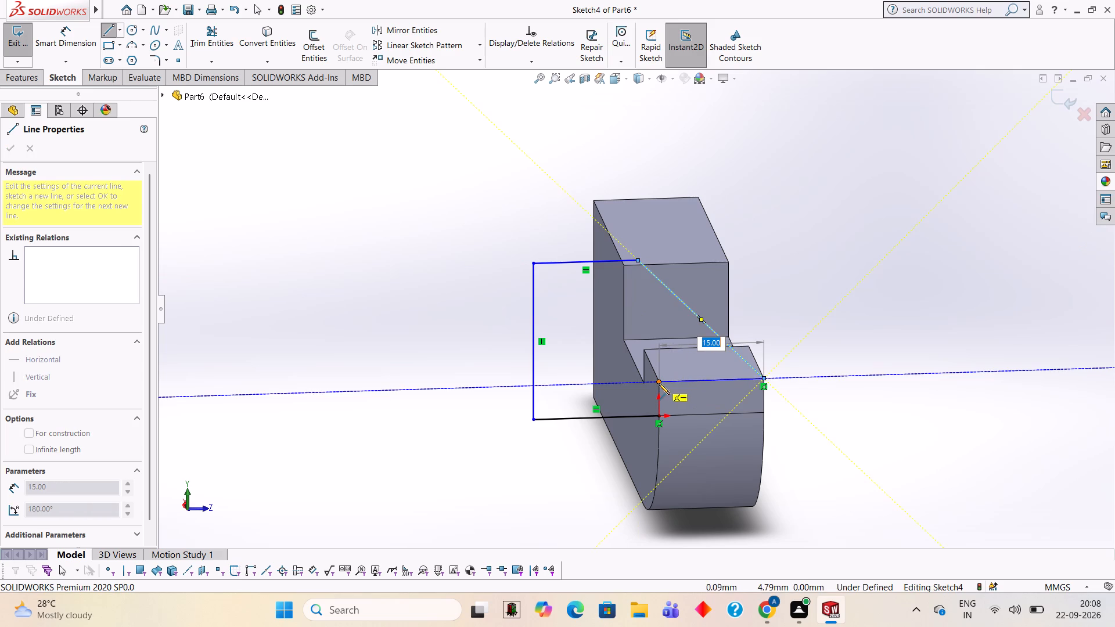
{"action": "left_click", "coordinate": [659, 383]}
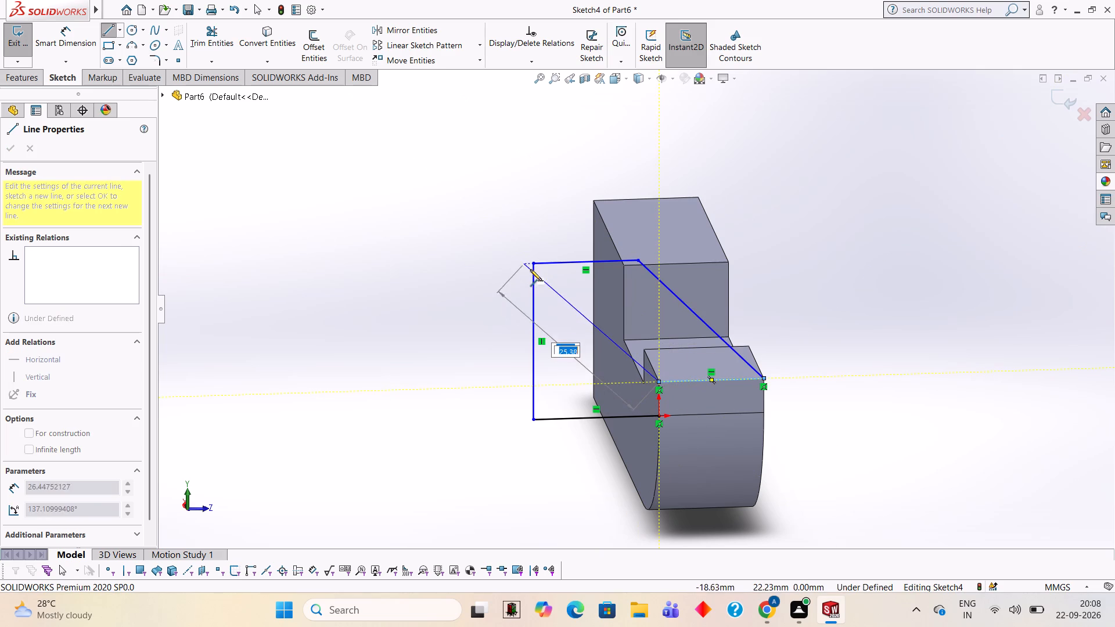
{"action": "left_click", "coordinate": [535, 263]}
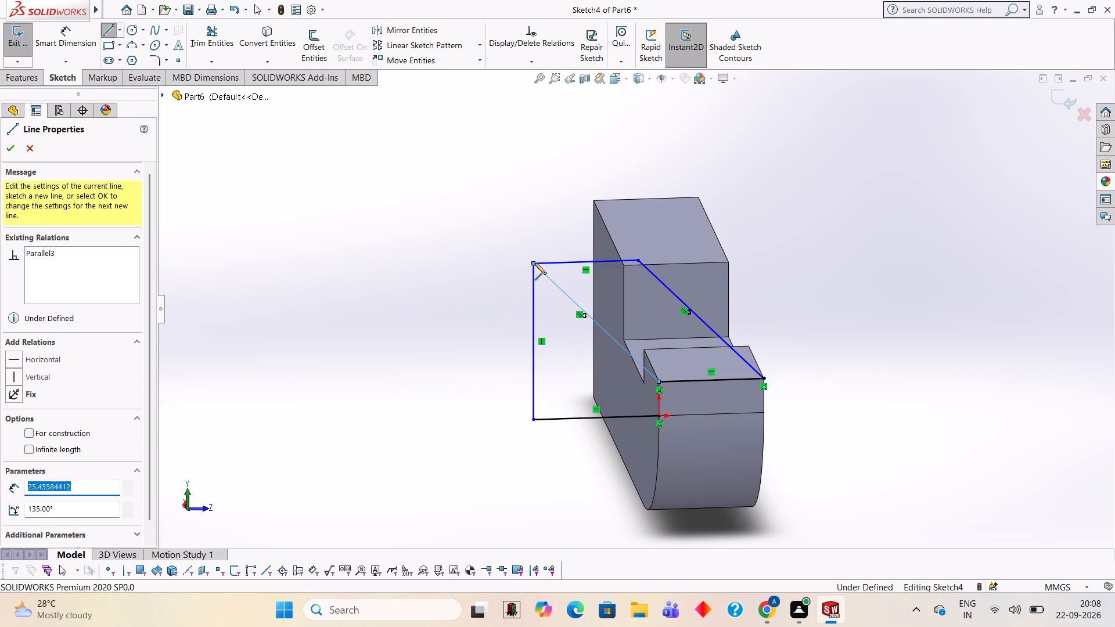
{"action": "key", "text": "Escape"}
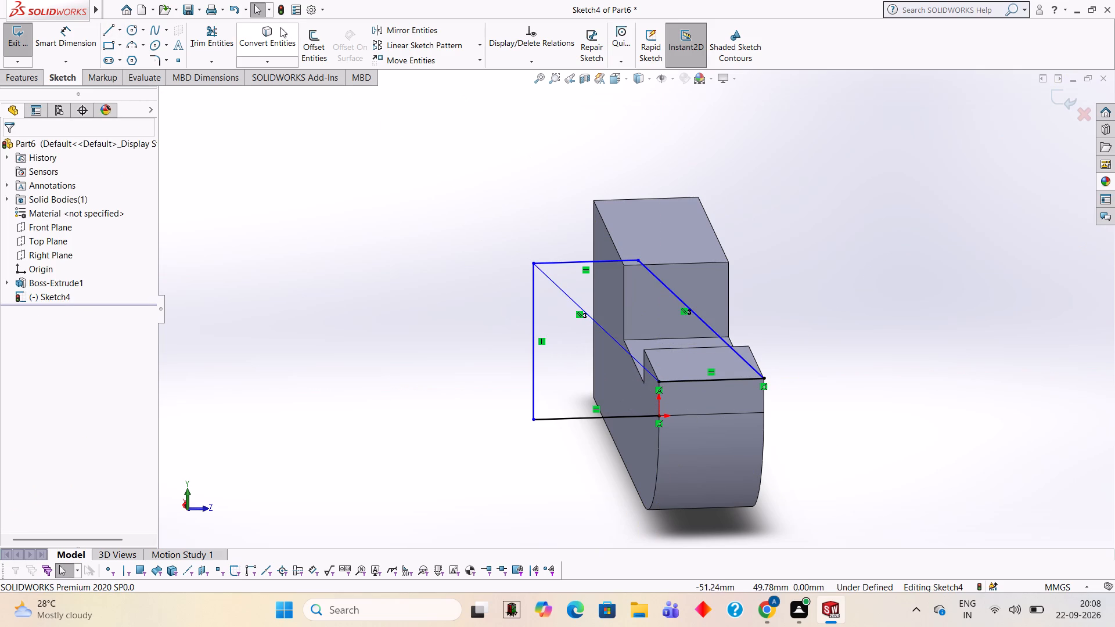
Trim away the 23 mm vertical and 18 mm horizontal helper lines, leaving only the slanted four-sided profile.
{"action": "left_click", "coordinate": [226, 30]}
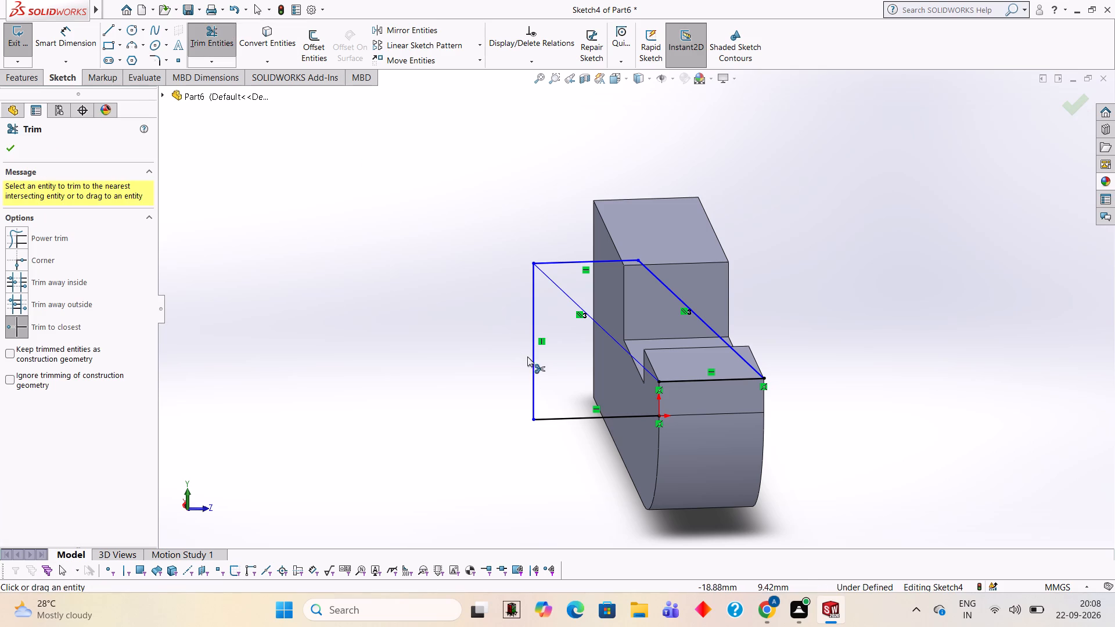
{"action": "left_click", "coordinate": [531, 358]}
{"action": "left_click", "coordinate": [567, 419]}
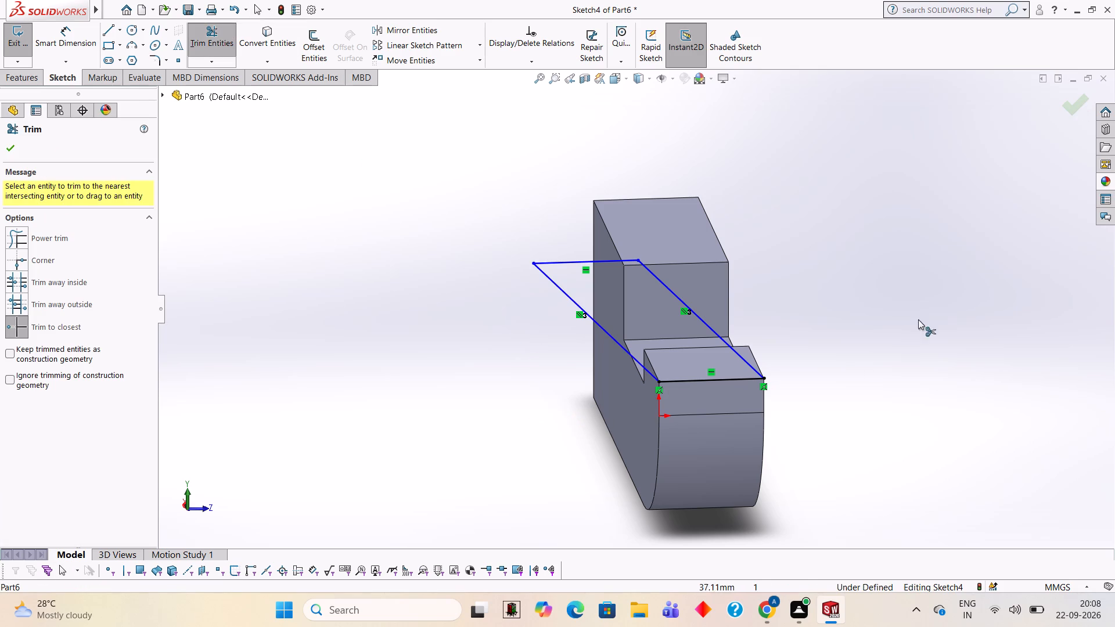
{"action": "middle_click_drag", "start_coordinate": [848, 282], "coordinate": [829, 266]}
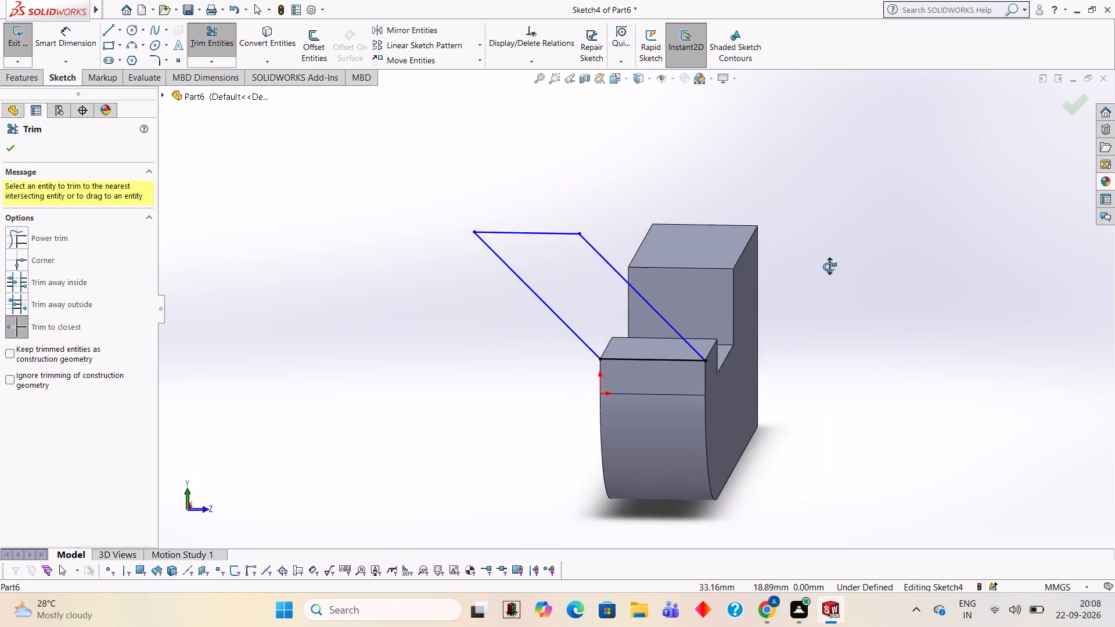
{"action": "middle_click_drag", "start_coordinate": [829, 266], "coordinate": [820, 267]}
{"action": "middle_click_drag", "start_coordinate": [798, 270], "coordinate": [724, 284]}
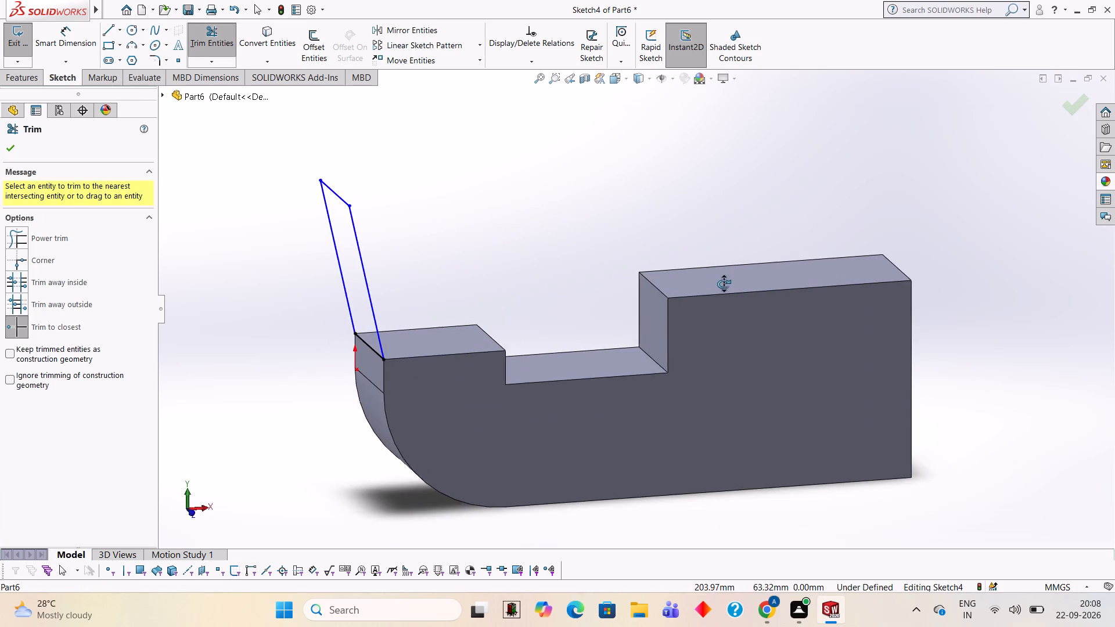
{"action": "middle_click_drag", "start_coordinate": [724, 284], "coordinate": [723, 284]}
{"action": "scroll", "coordinate": [628, 279], "scroll_direction": "up", "scroll_amount": 1}
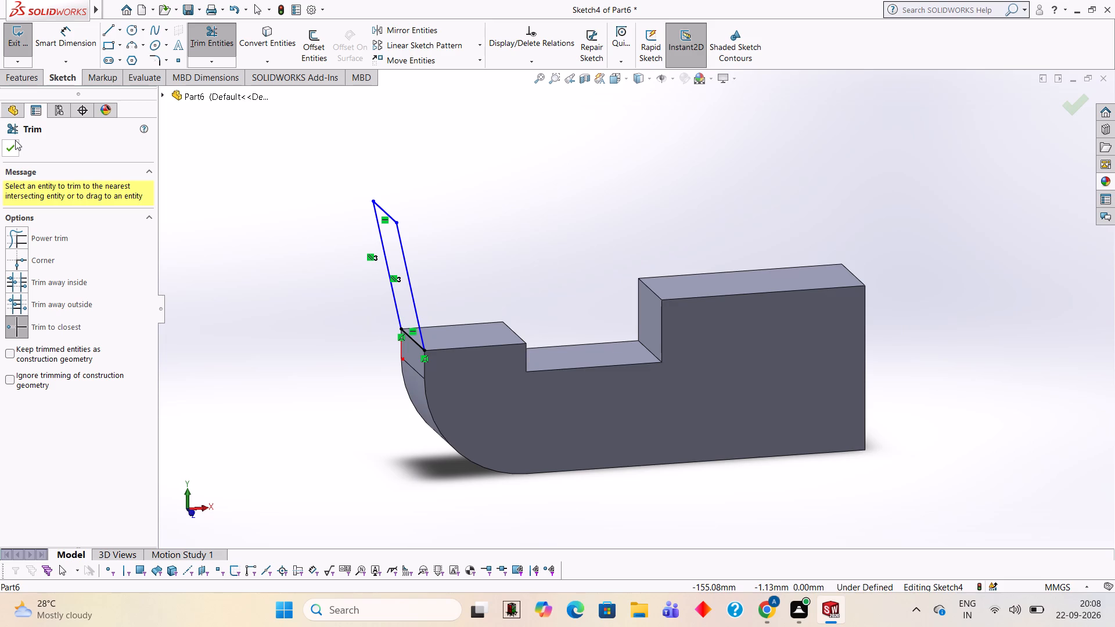
{"action": "left_click", "coordinate": [15, 140]}
Extrude the slanted arm profile 18 mm in the reversed direction, over the stepped block.
{"action": "left_click", "coordinate": [27, 88]}
{"action": "left_click", "coordinate": [27, 81]}
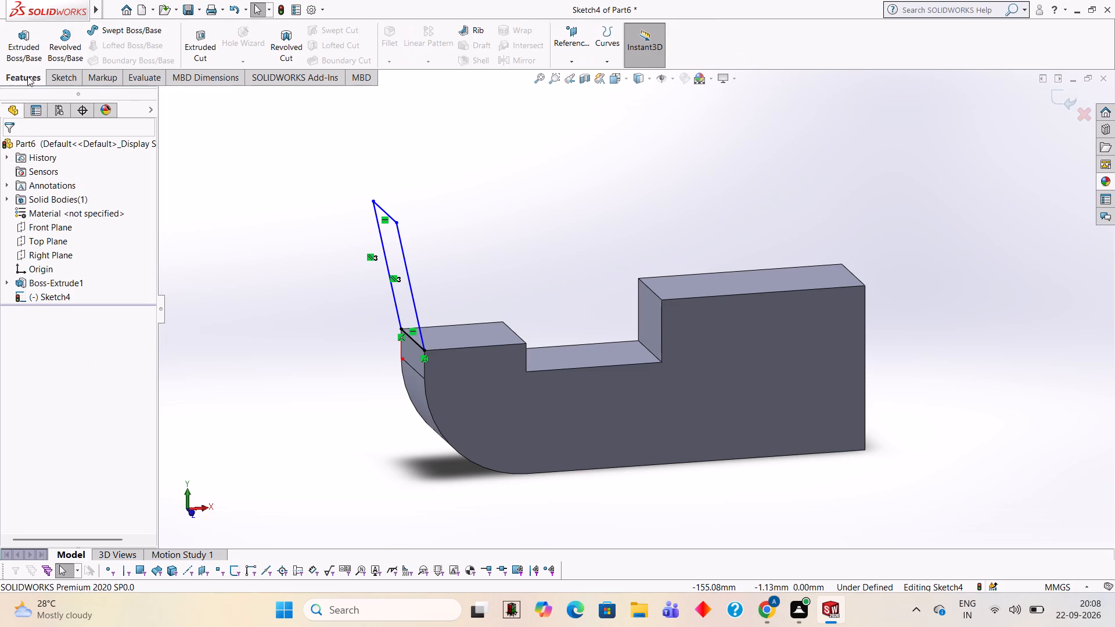
{"action": "left_click", "coordinate": [30, 45]}
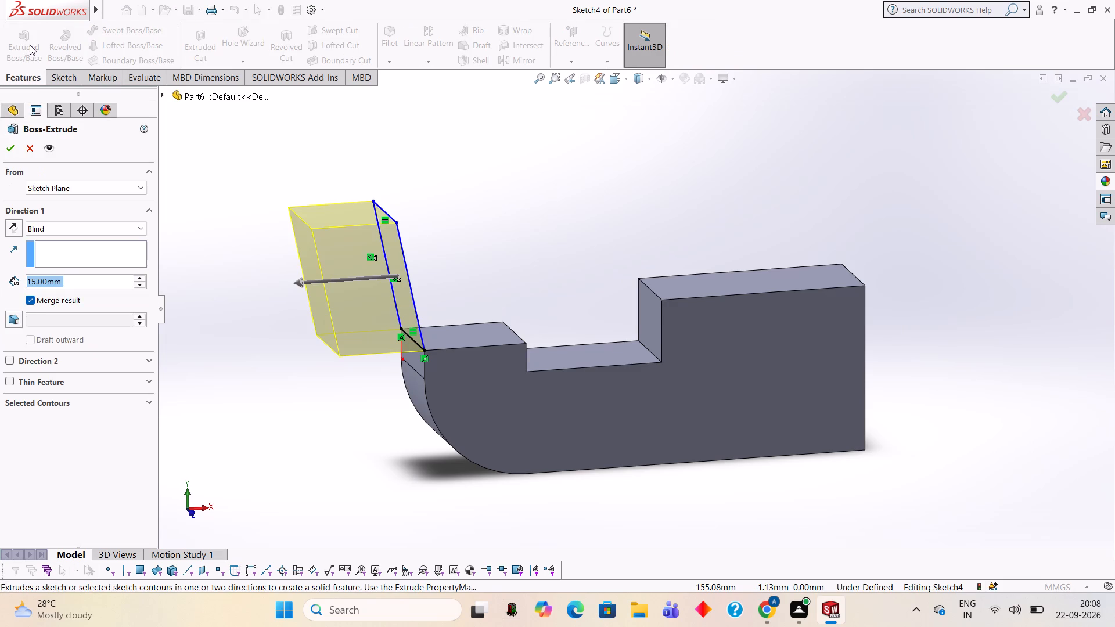
{"action": "type", "text": "18"}
{"action": "key", "text": "Return"}
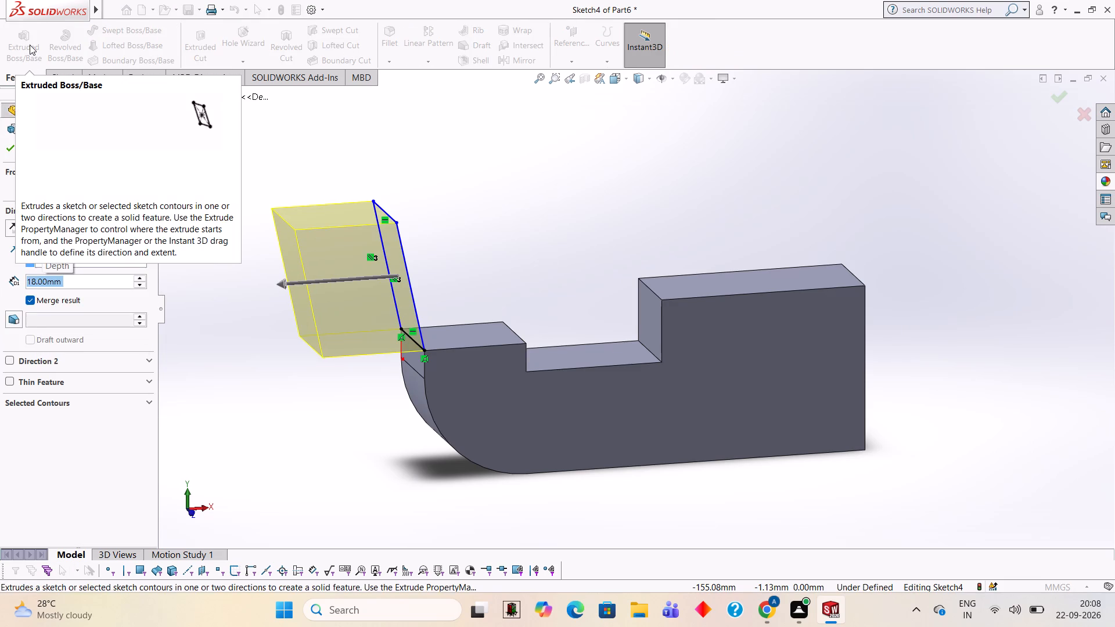
{"action": "left_click", "coordinate": [15, 230]}
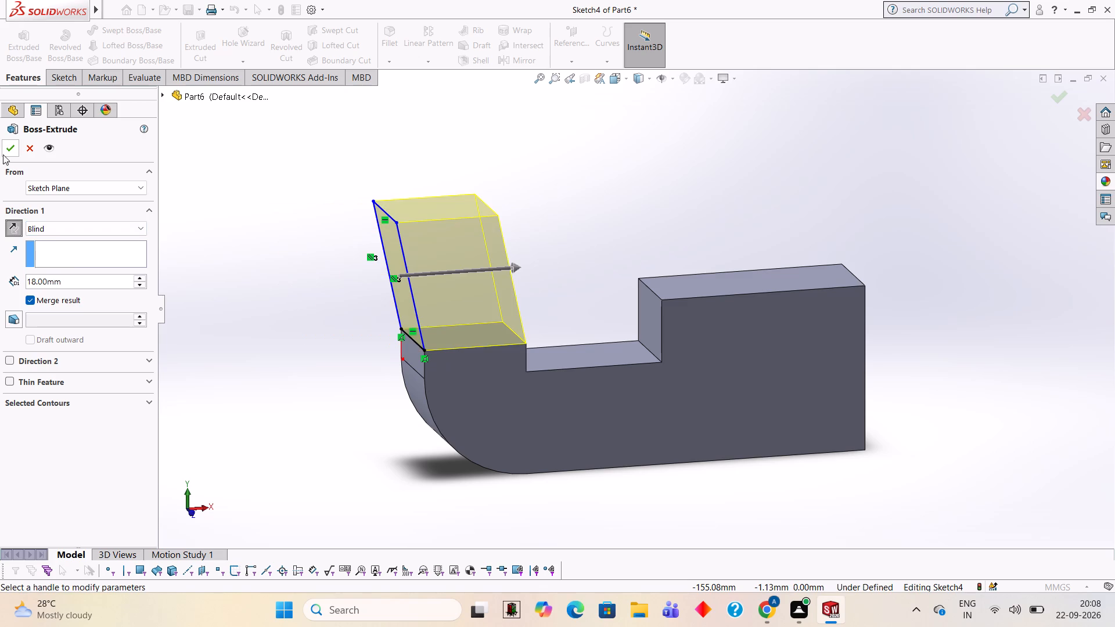
{"action": "left_click", "coordinate": [8, 149]}
{"action": "left_click", "coordinate": [249, 236]}
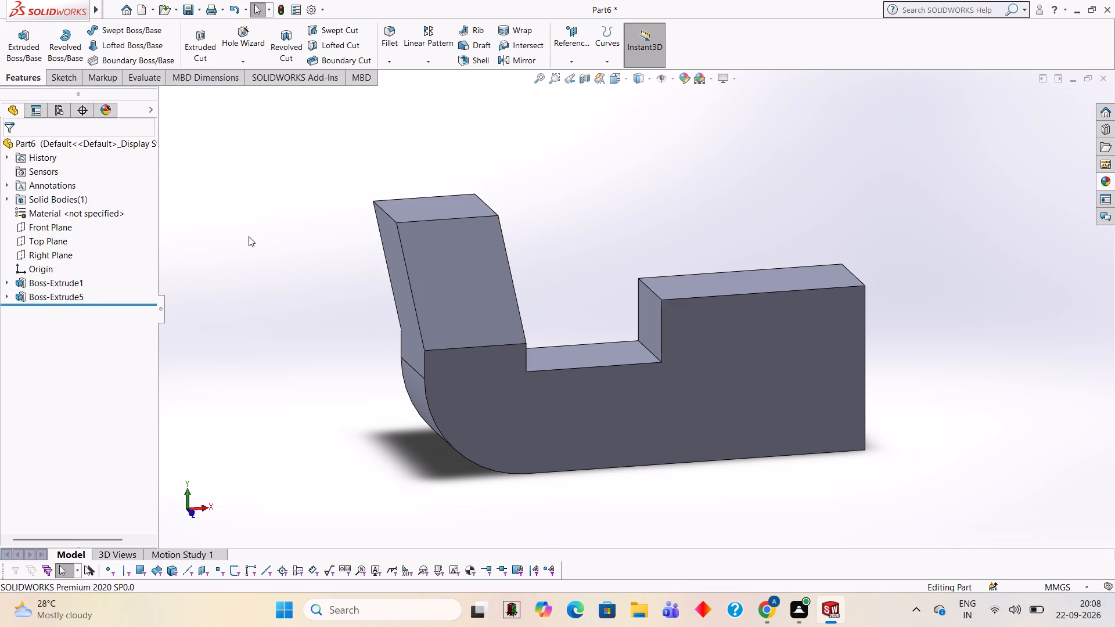
Start a sketch on the slanted arm's end face and draw an 11 mm vertical line up from its outer top corner.
{"action": "middle_click_drag", "start_coordinate": [592, 192], "coordinate": [626, 190]}
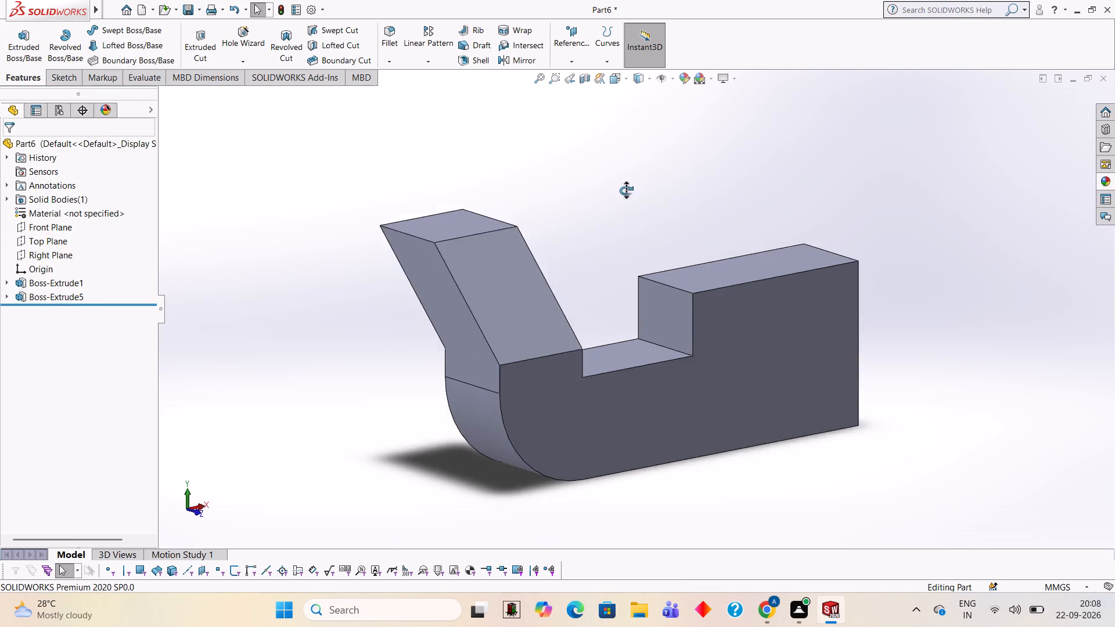
{"action": "middle_click_drag", "start_coordinate": [626, 190], "coordinate": [685, 164]}
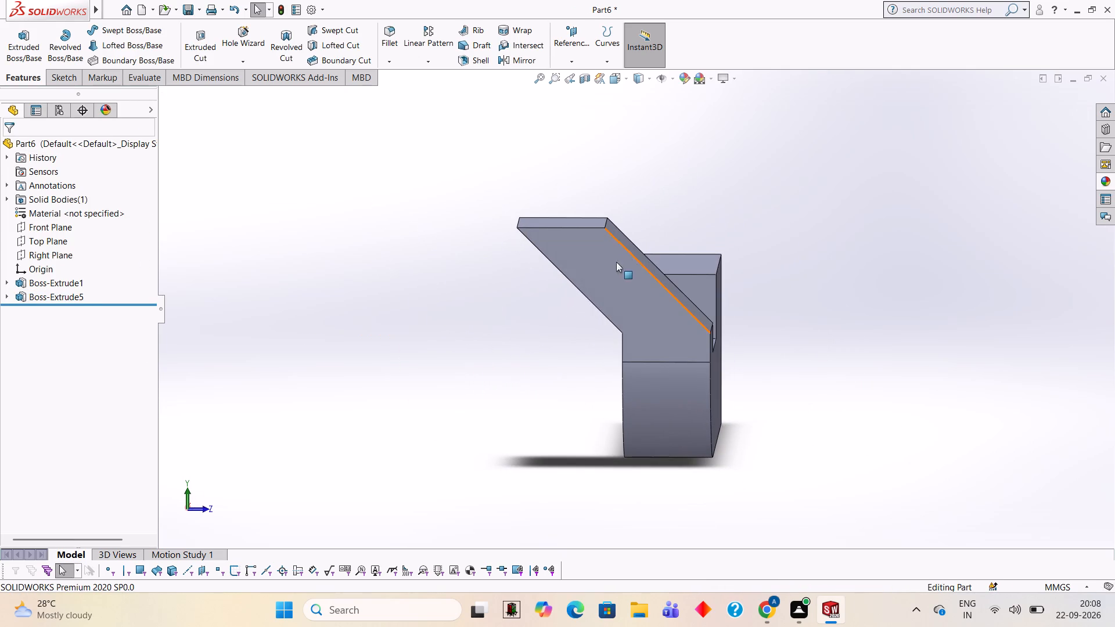
{"action": "left_click", "coordinate": [592, 261]}
{"action": "left_click", "coordinate": [643, 231]}
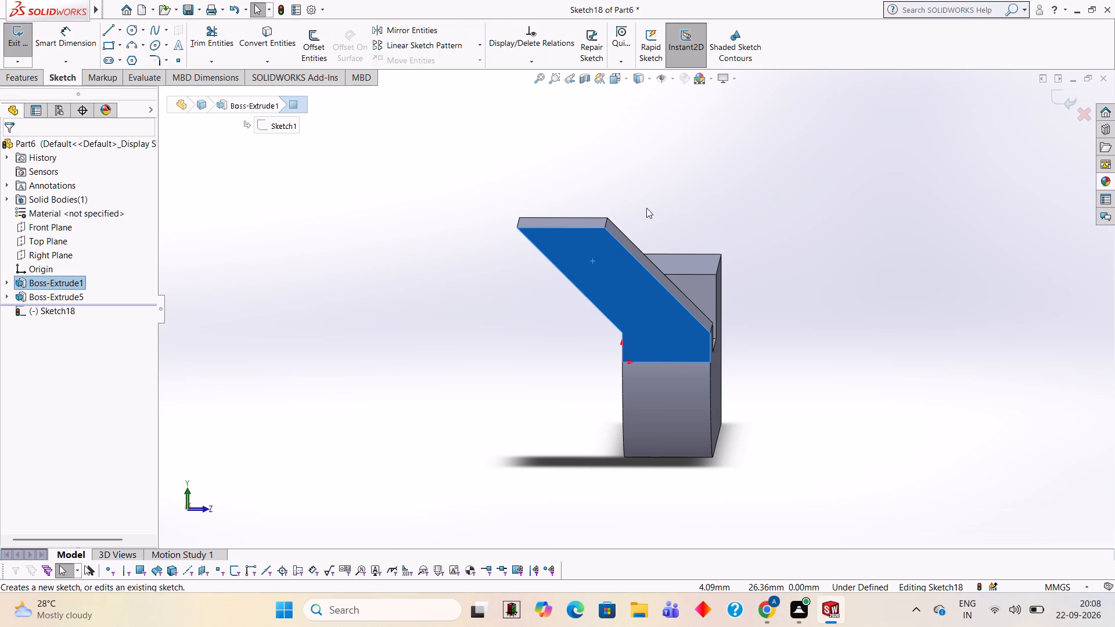
{"action": "key", "text": "ctrl+8"}
{"action": "scroll", "coordinate": [646, 208], "scroll_direction": "up", "scroll_amount": 2}
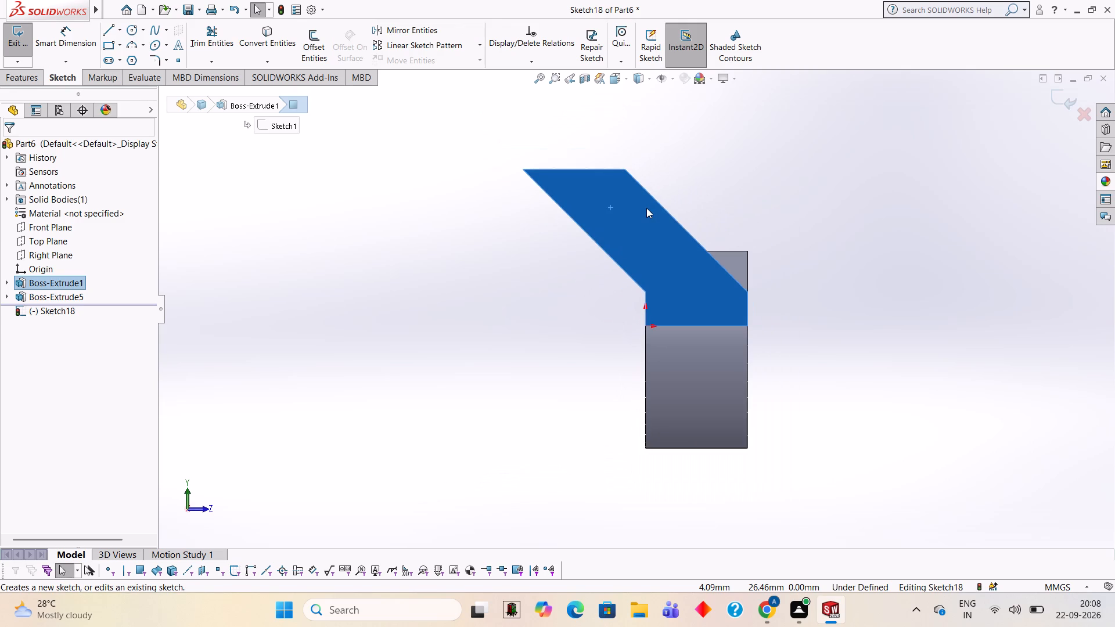
{"action": "left_click", "coordinate": [111, 27]}
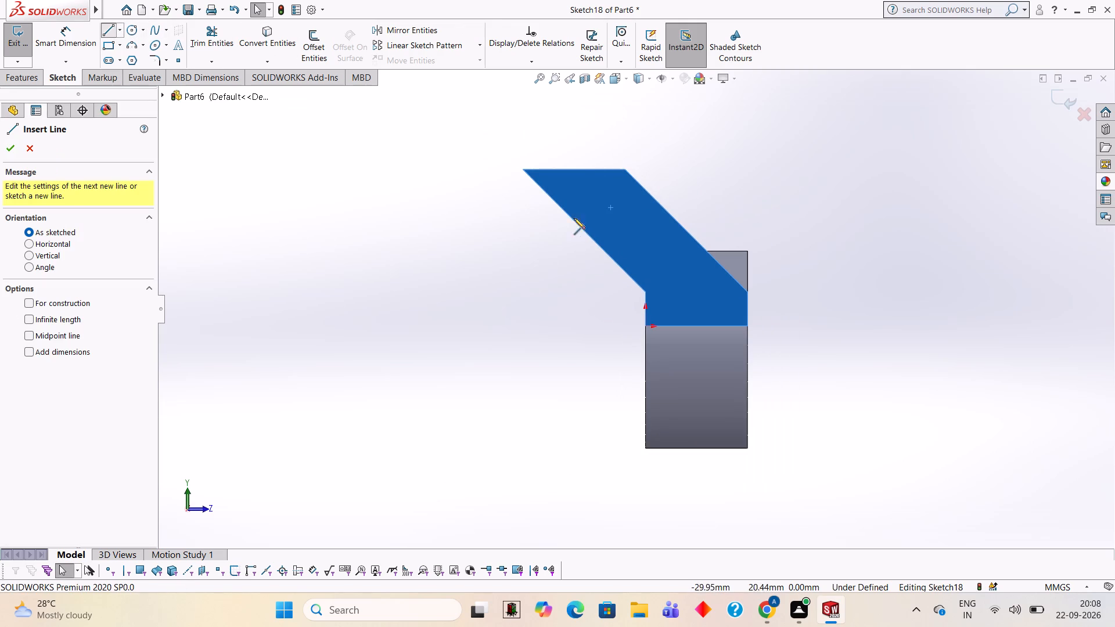
{"action": "left_click", "coordinate": [520, 168]}
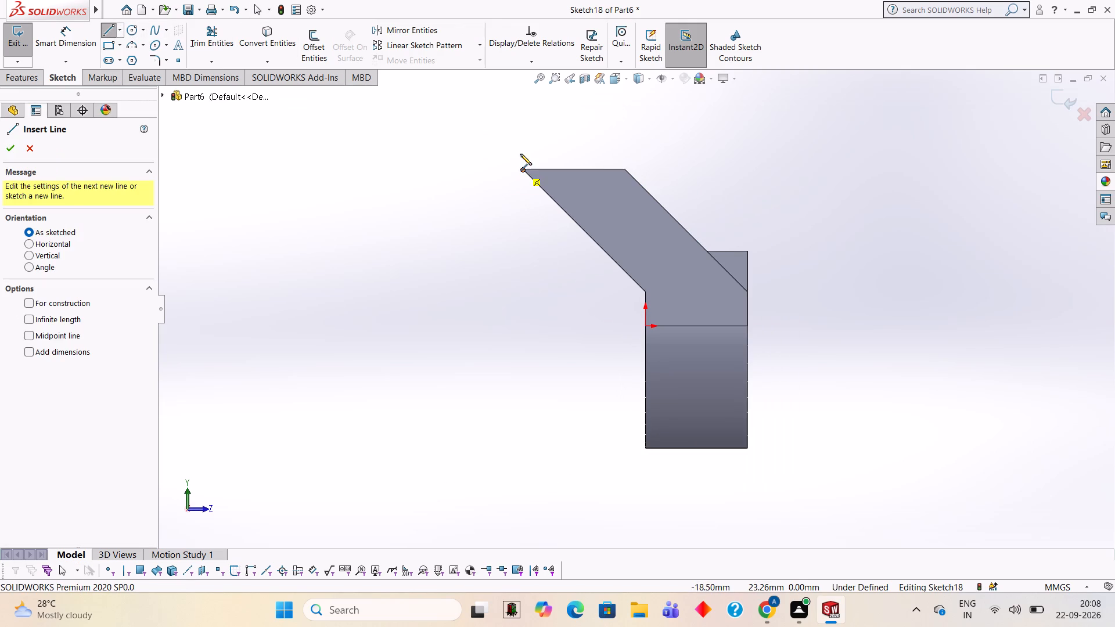
{"action": "type", "text": "11"}
{"action": "key", "text": "Return"}
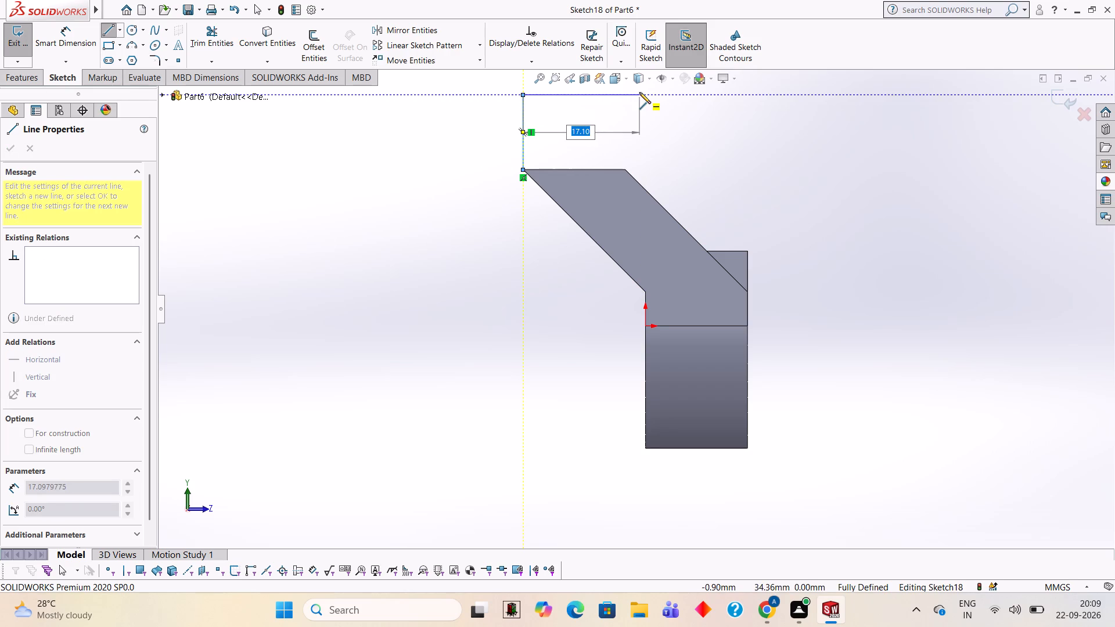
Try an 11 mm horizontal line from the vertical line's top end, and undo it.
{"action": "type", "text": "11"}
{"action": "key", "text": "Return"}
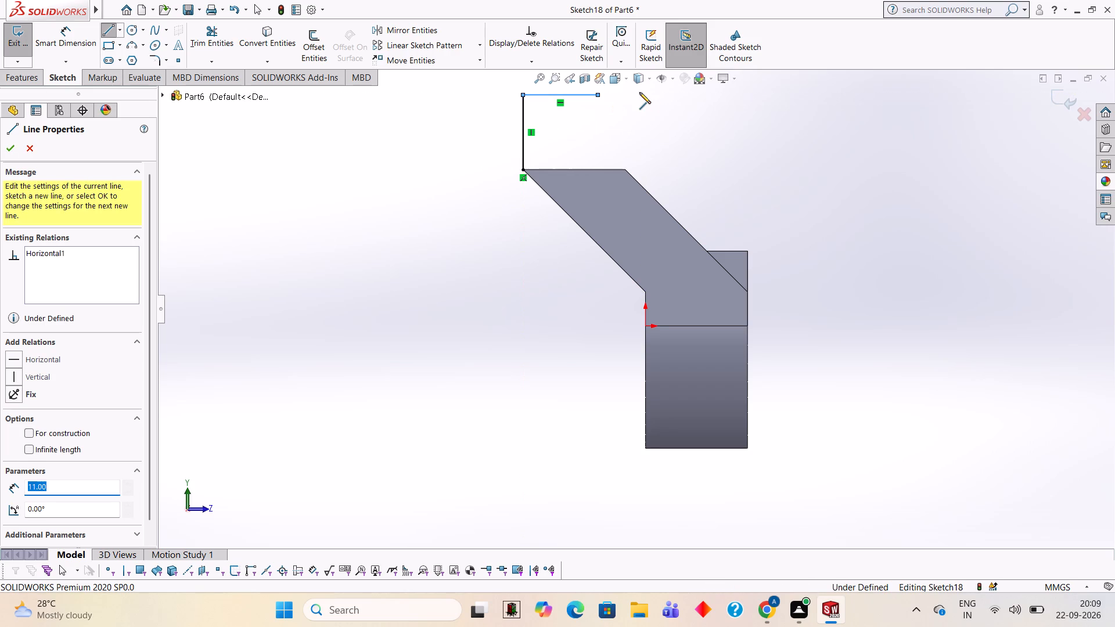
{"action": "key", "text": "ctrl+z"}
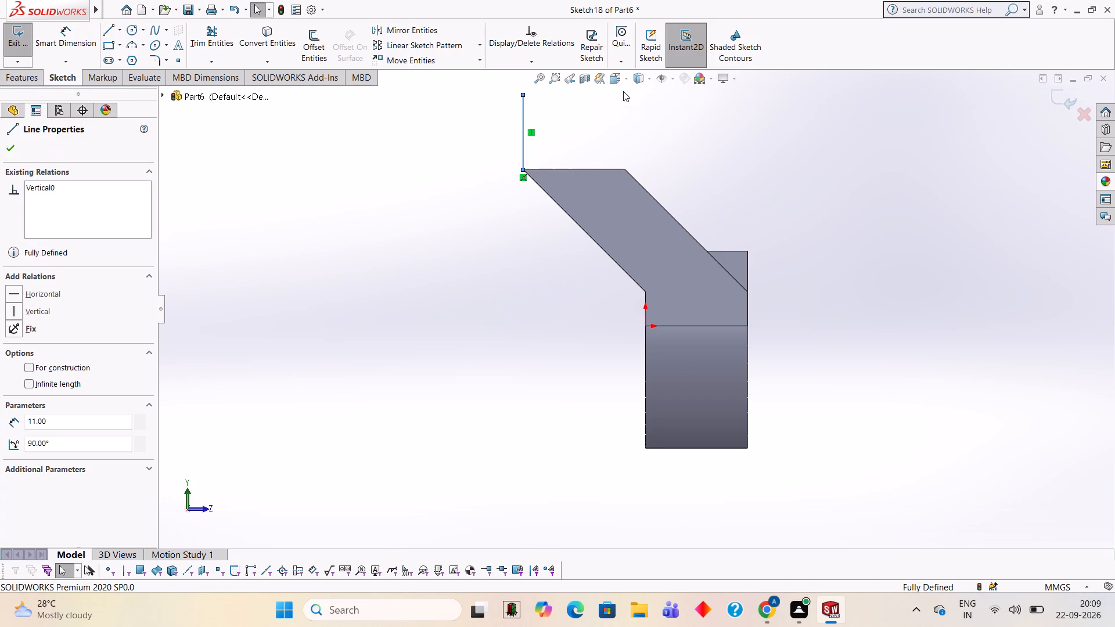
Complete the rectangle with a 15 mm horizontal line, an 11 mm vertical line down, and a line back along the arm's top edge.
{"action": "left_click", "coordinate": [106, 28]}
{"action": "left_click", "coordinate": [524, 95]}
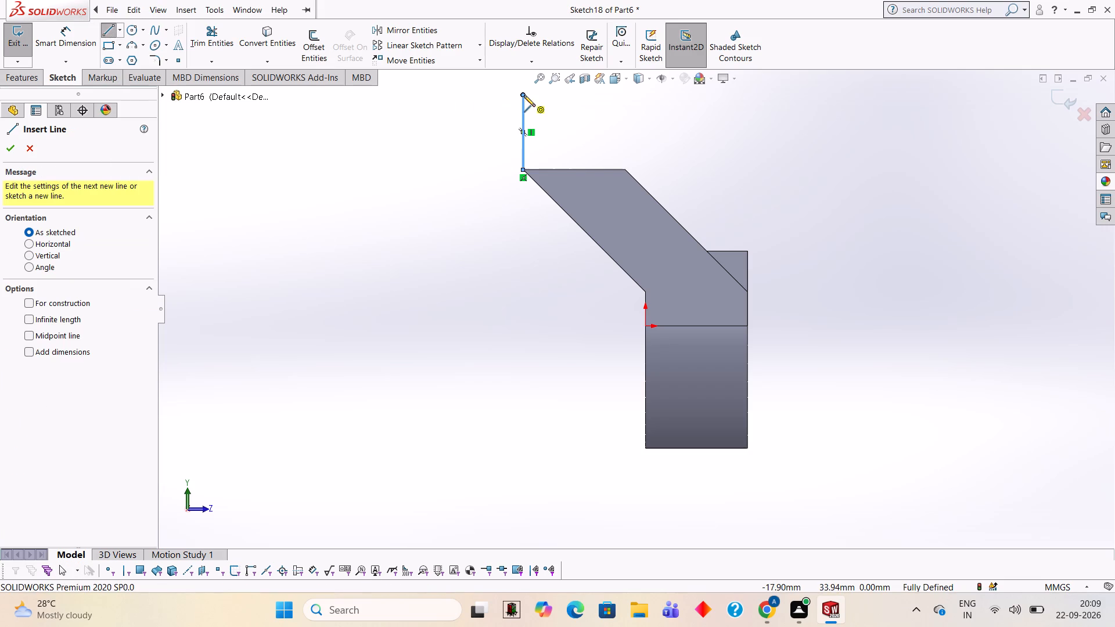
{"action": "type", "text": "15"}
{"action": "key", "text": "Return"}
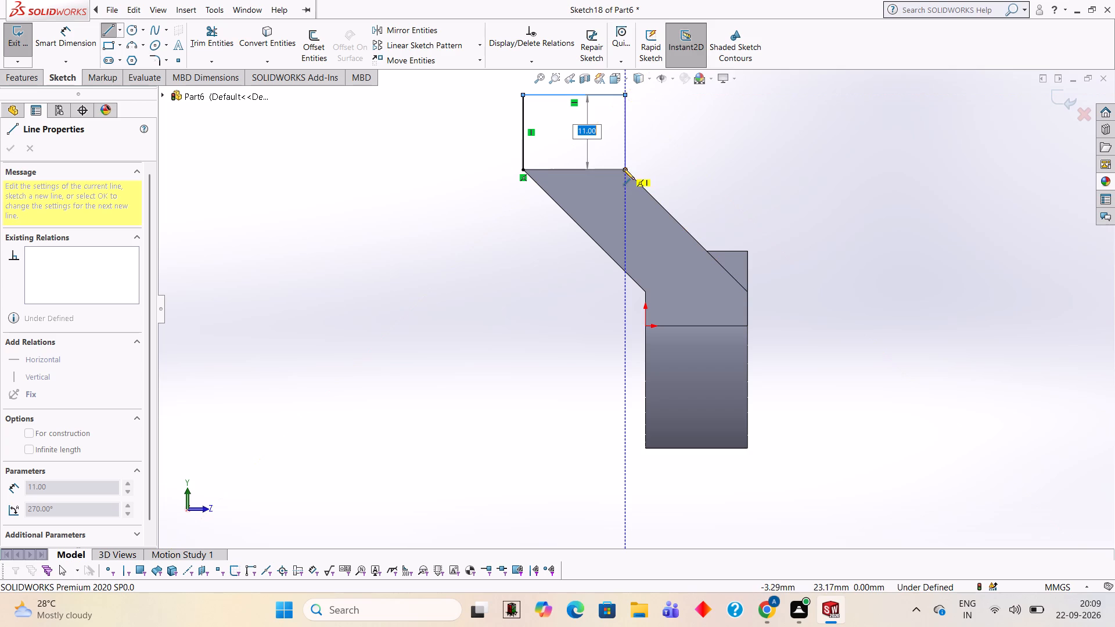
{"action": "left_click", "coordinate": [623, 168]}
{"action": "left_click", "coordinate": [523, 167]}
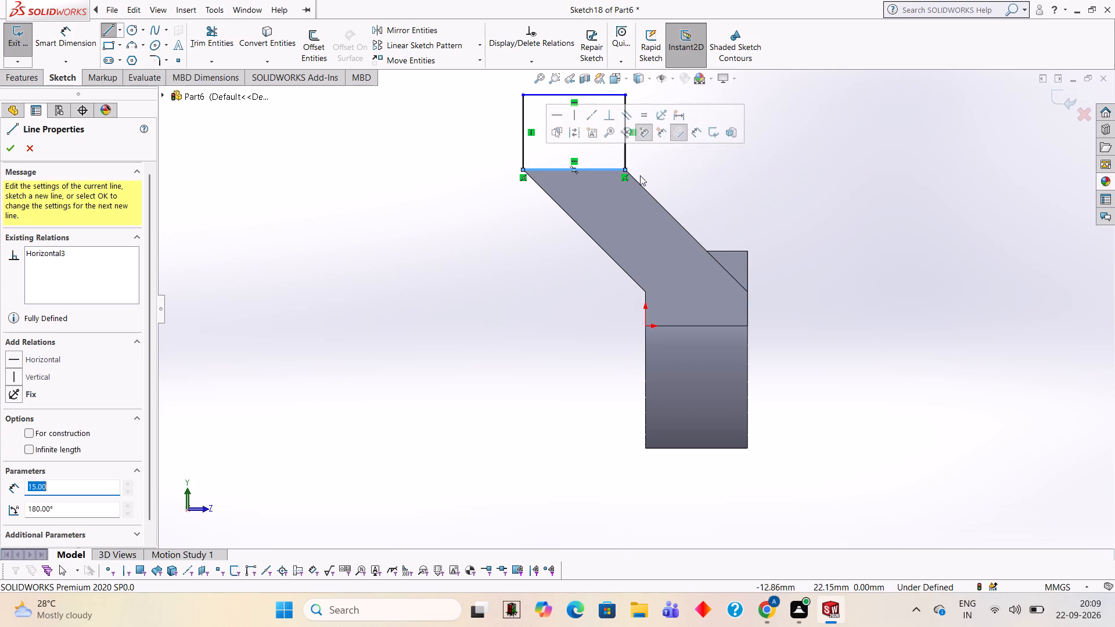
Extrude the 15 by 11 mm rectangle 18 mm in the reversed direction, over the slanted arm's top.
{"action": "middle_click_drag", "start_coordinate": [850, 170], "coordinate": [811, 181]}
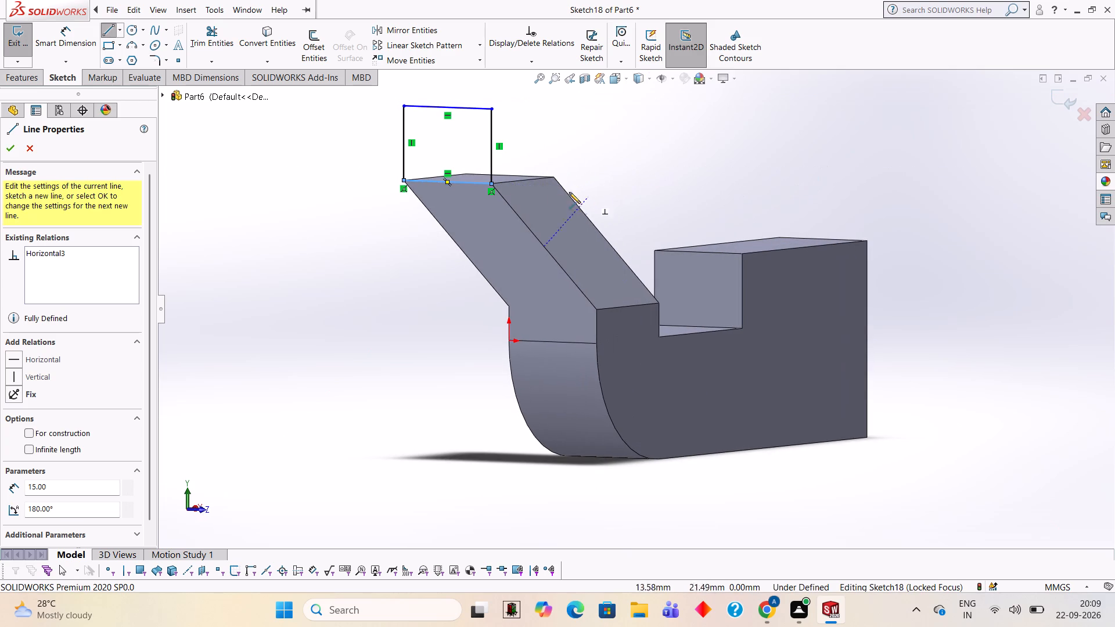
{"action": "left_click", "coordinate": [27, 78]}
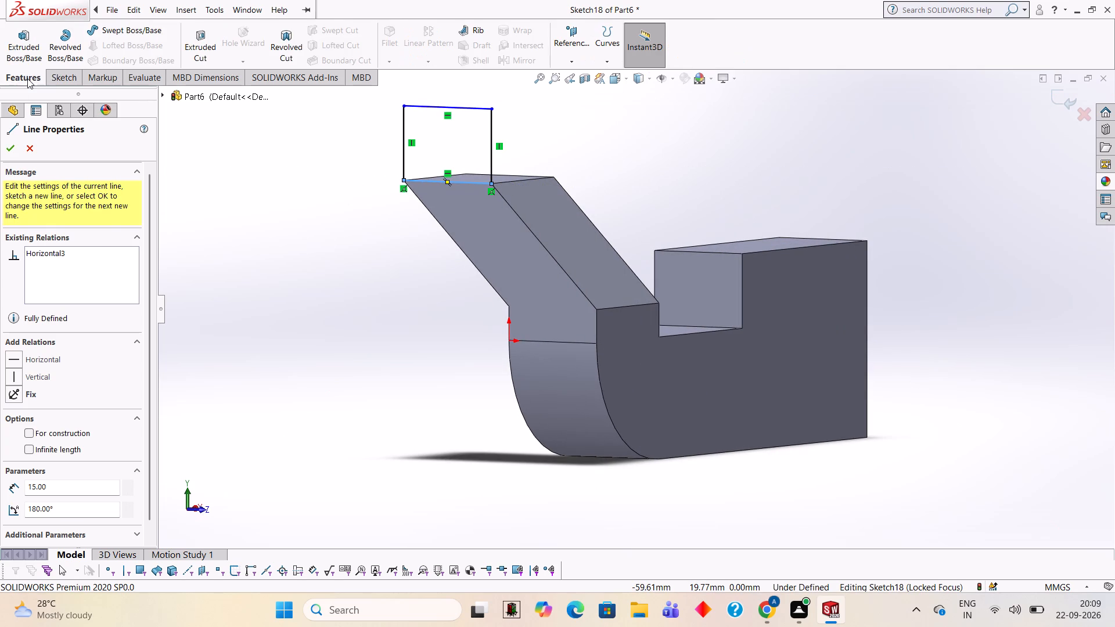
{"action": "left_click", "coordinate": [28, 59]}
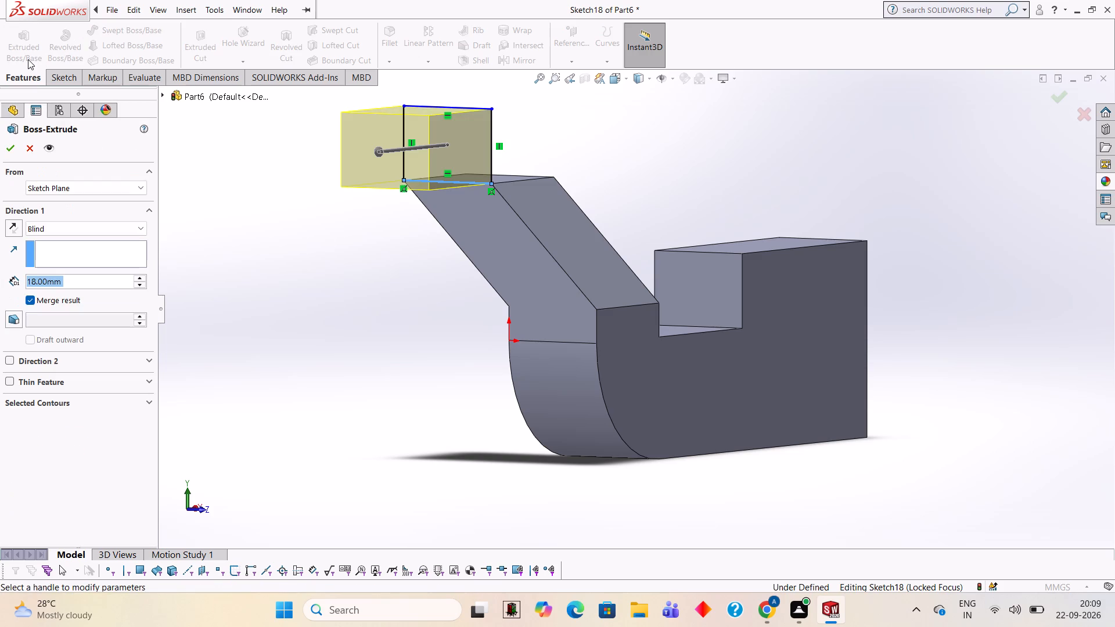
{"action": "left_click", "coordinate": [14, 223]}
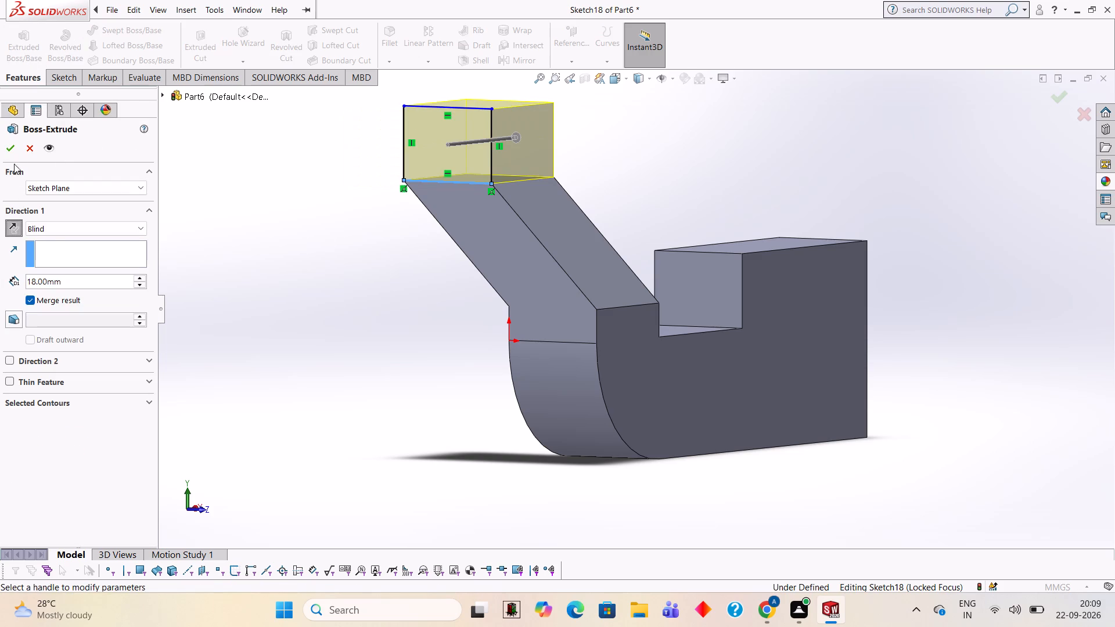
{"action": "left_click", "coordinate": [14, 151]}
{"action": "left_click", "coordinate": [244, 176]}
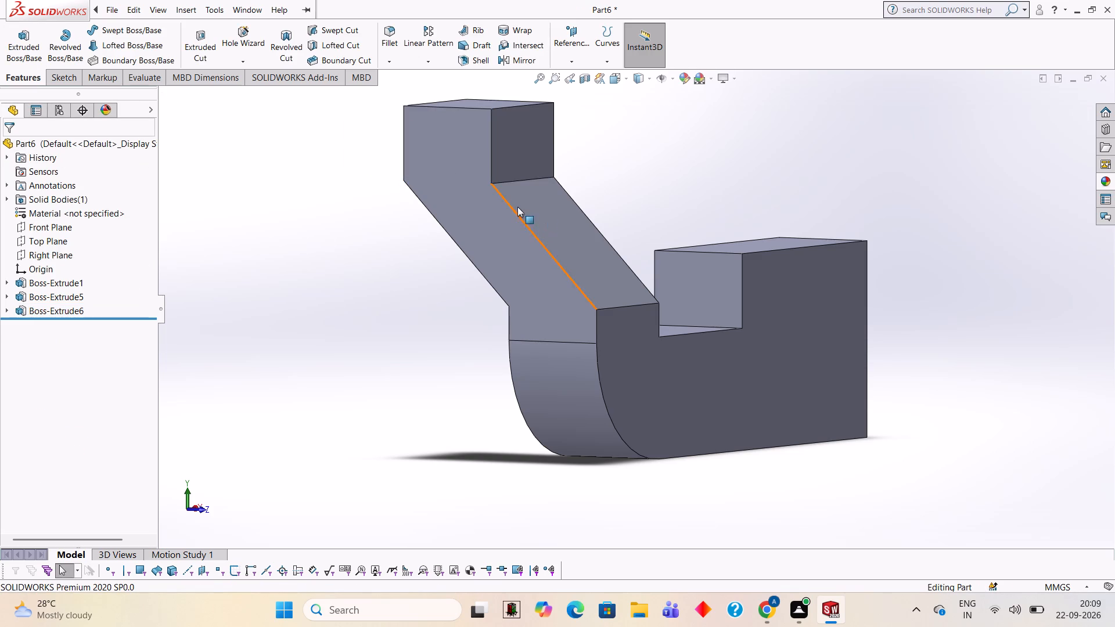
Sketch an 18 mm diameter circle on the upper block's front face, centred on the midpoint of its top edge.
{"action": "middle_click_drag", "start_coordinate": [1026, 188], "coordinate": [988, 199]}
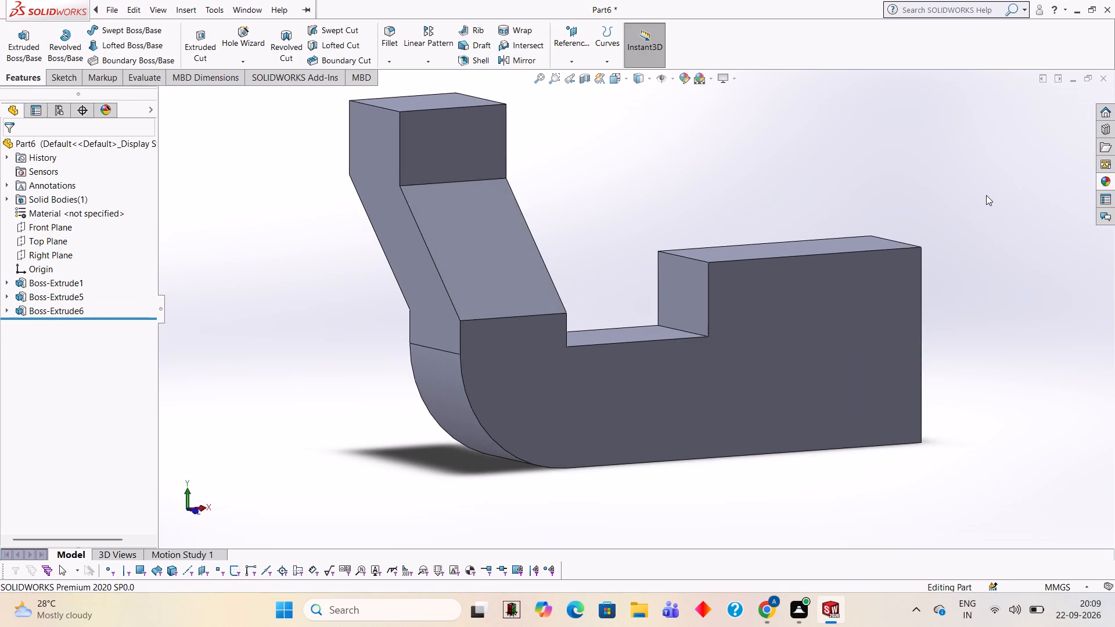
{"action": "scroll", "coordinate": [982, 188], "scroll_direction": "up", "scroll_amount": 1}
{"action": "left_click", "coordinate": [481, 179]}
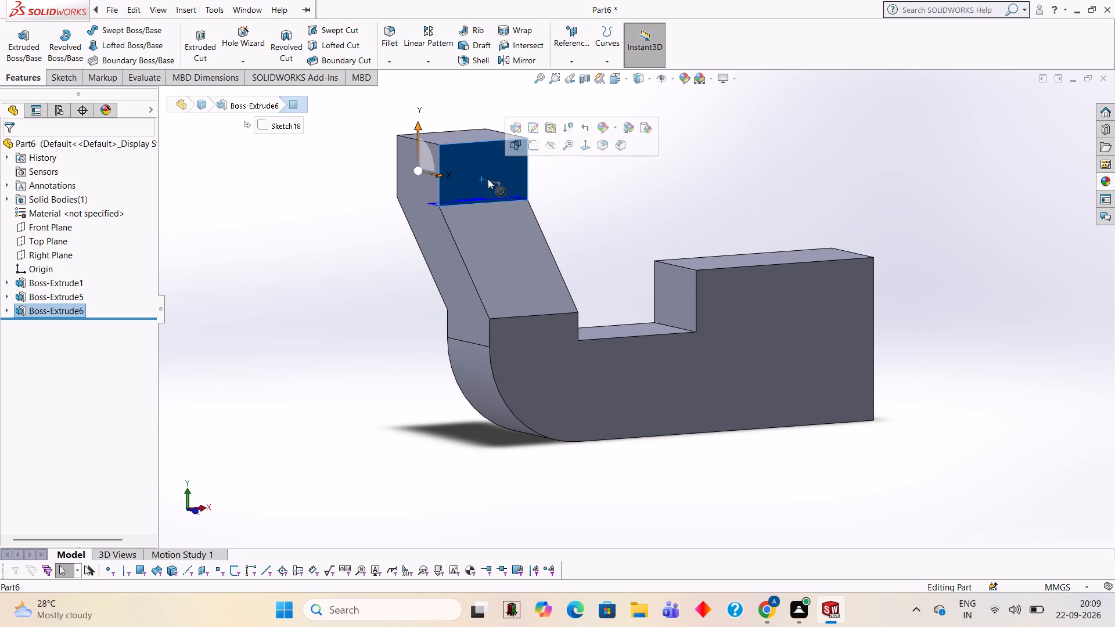
{"action": "left_click", "coordinate": [539, 145]}
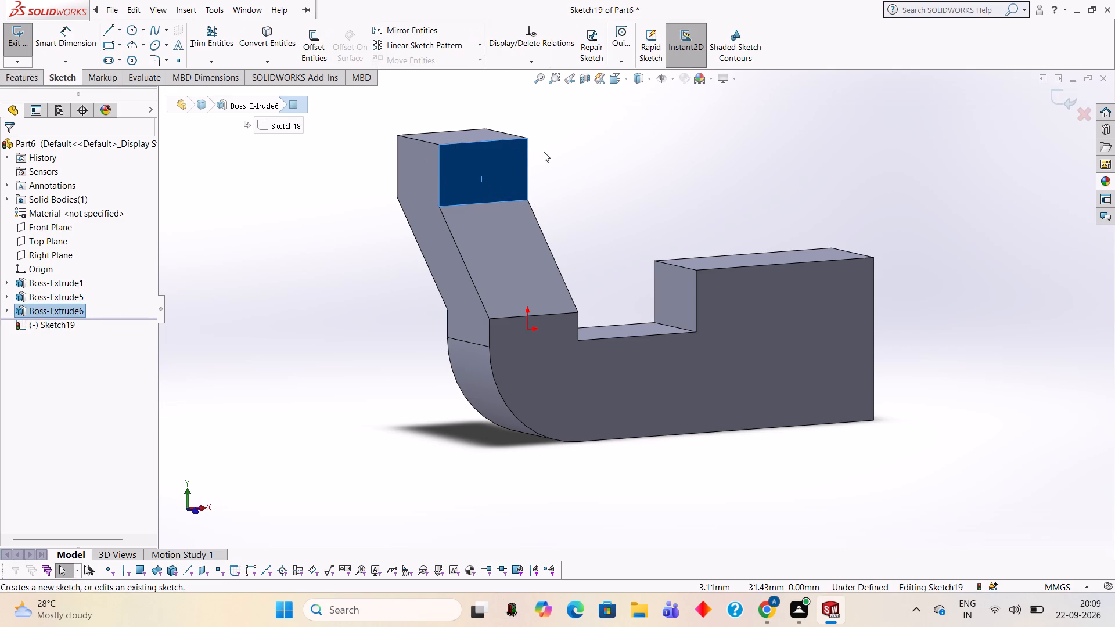
{"action": "key", "text": "ctrl+8"}
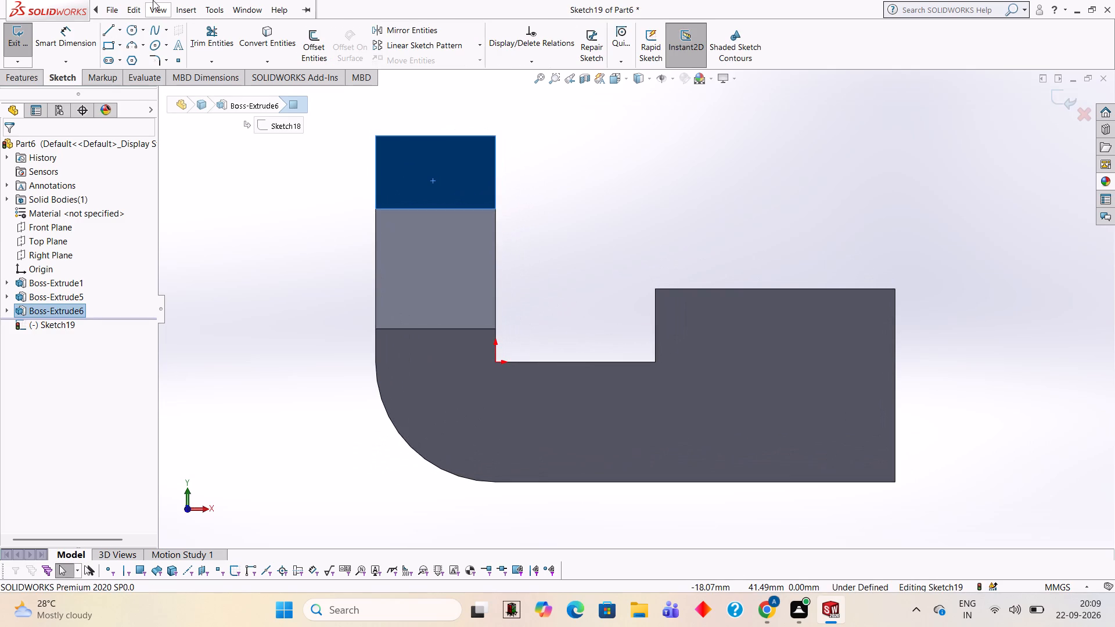
{"action": "left_click", "coordinate": [131, 33]}
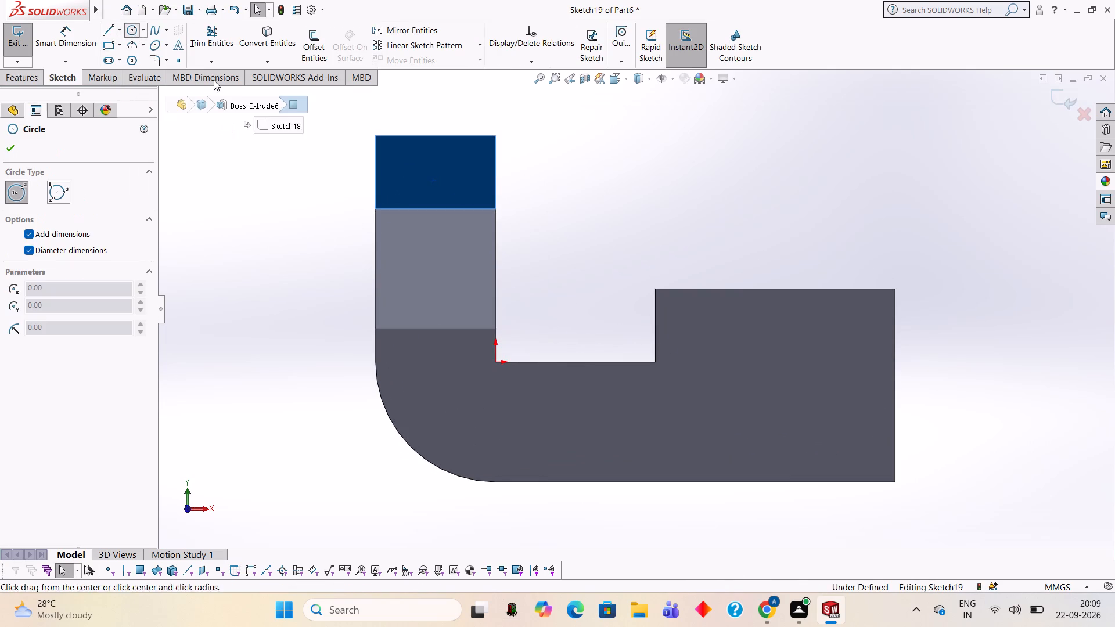
{"action": "left_click", "coordinate": [434, 136]}
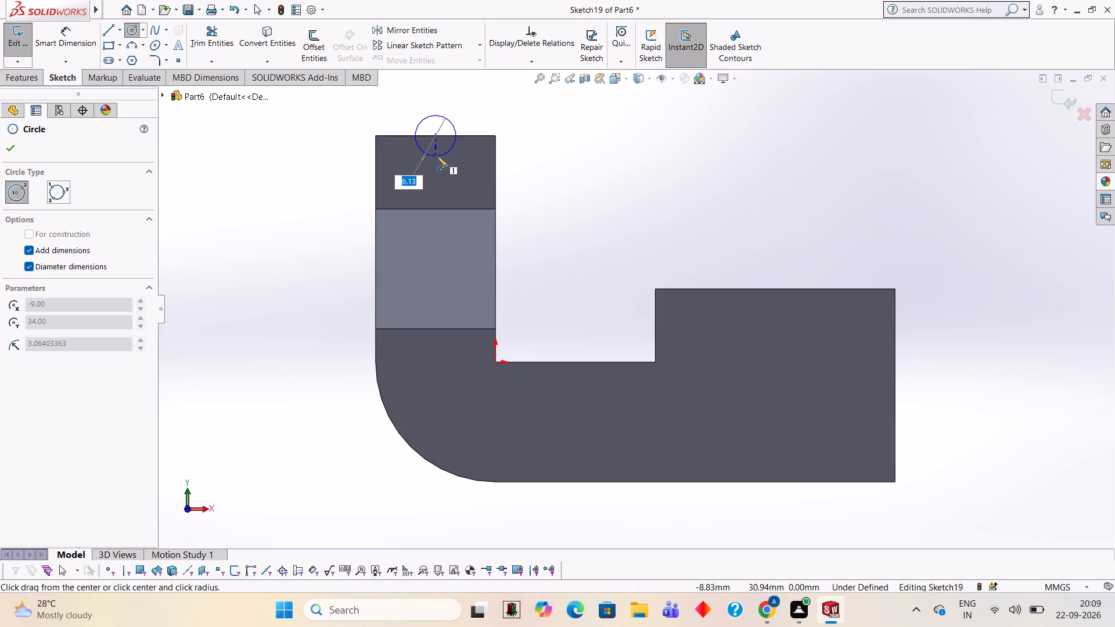
{"action": "type", "text": "18"}
{"action": "key", "text": "Return"}
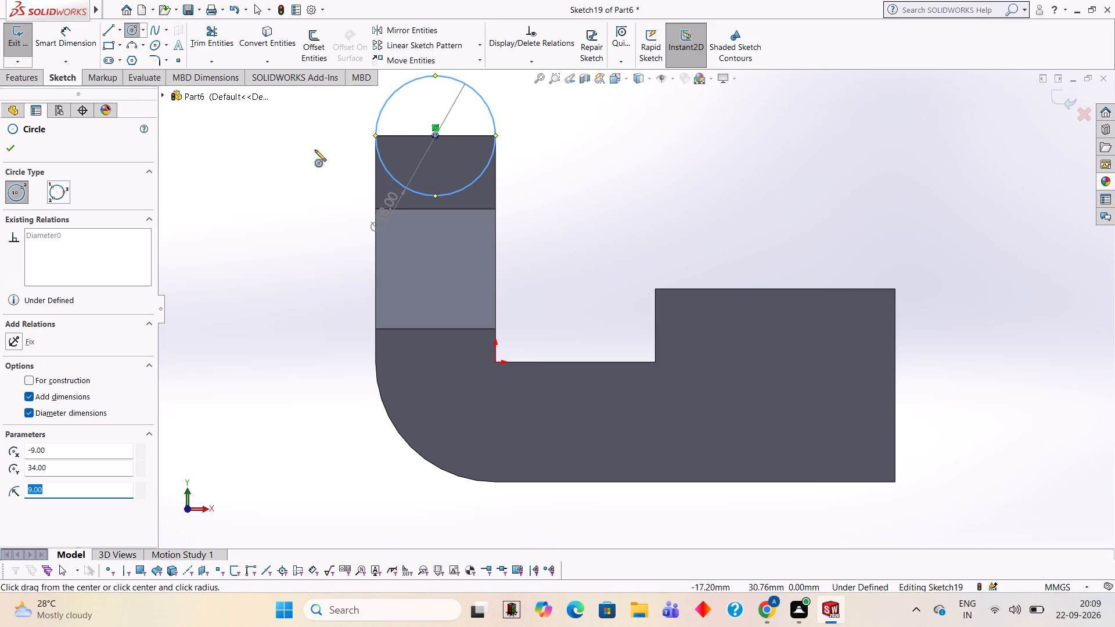
Draw a line across the circle along the block's top edge and trim away the lower half, leaving a semicircle.
{"action": "left_click", "coordinate": [106, 31]}
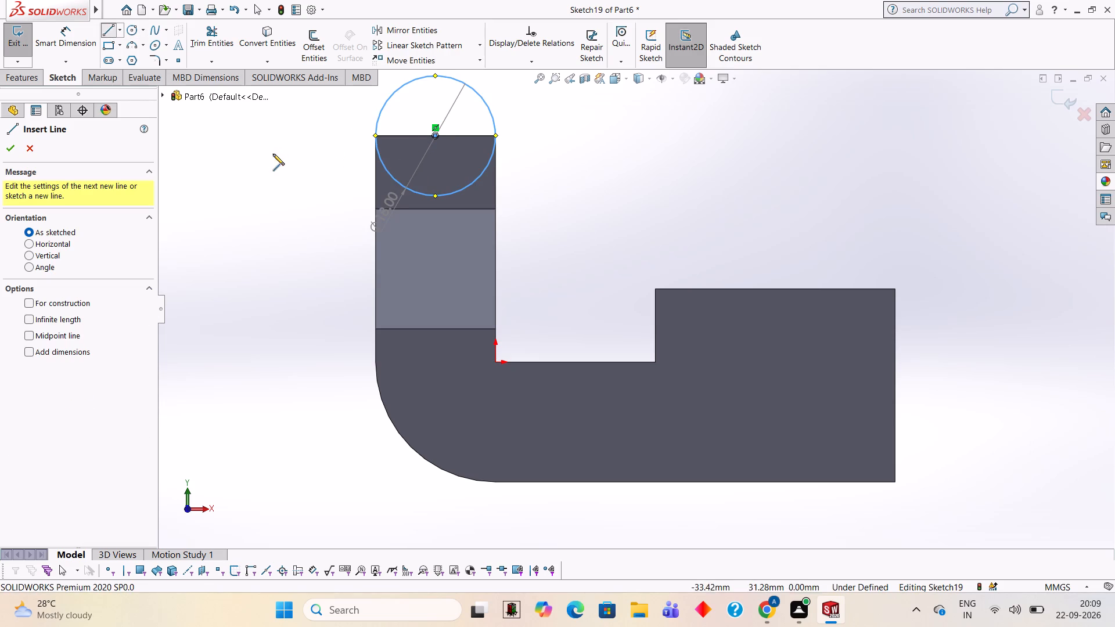
{"action": "left_click", "coordinate": [376, 135]}
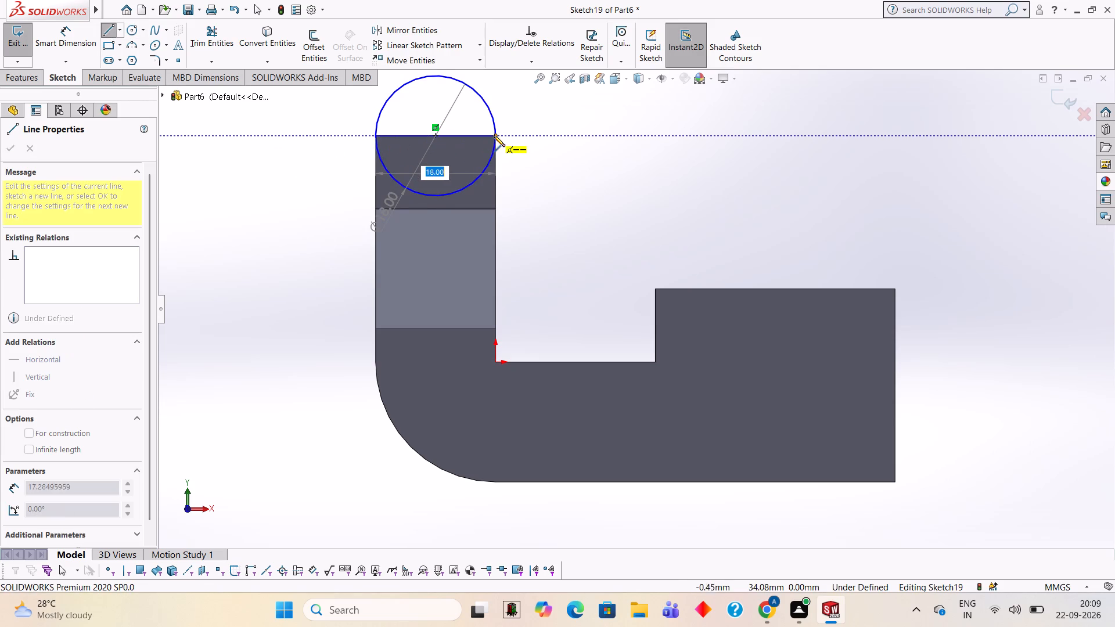
{"action": "left_click", "coordinate": [494, 135]}
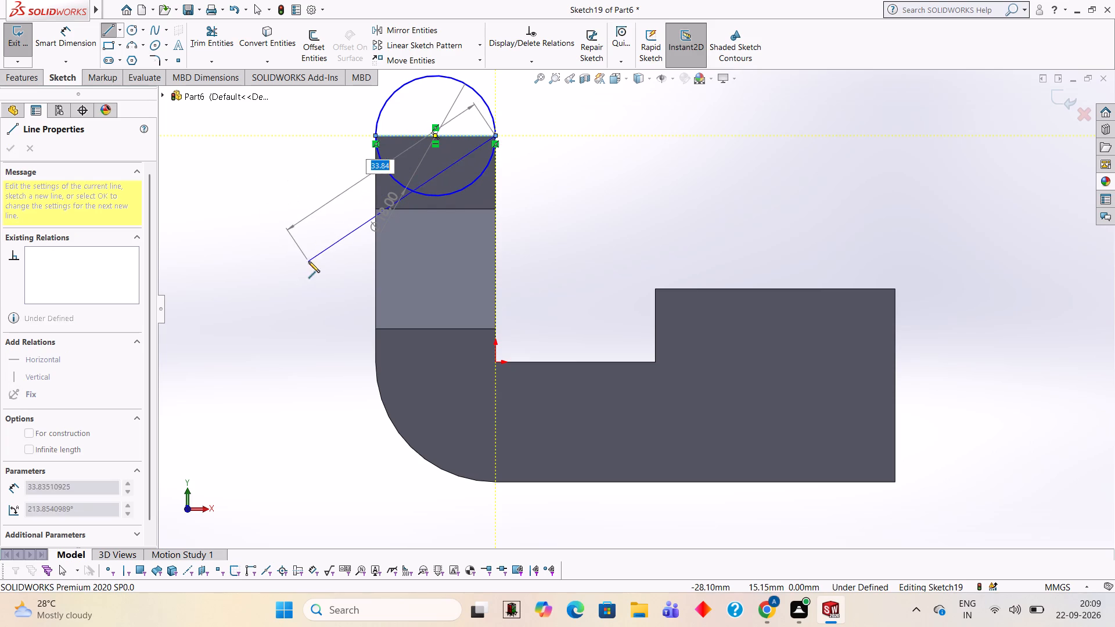
{"action": "left_click", "coordinate": [216, 33]}
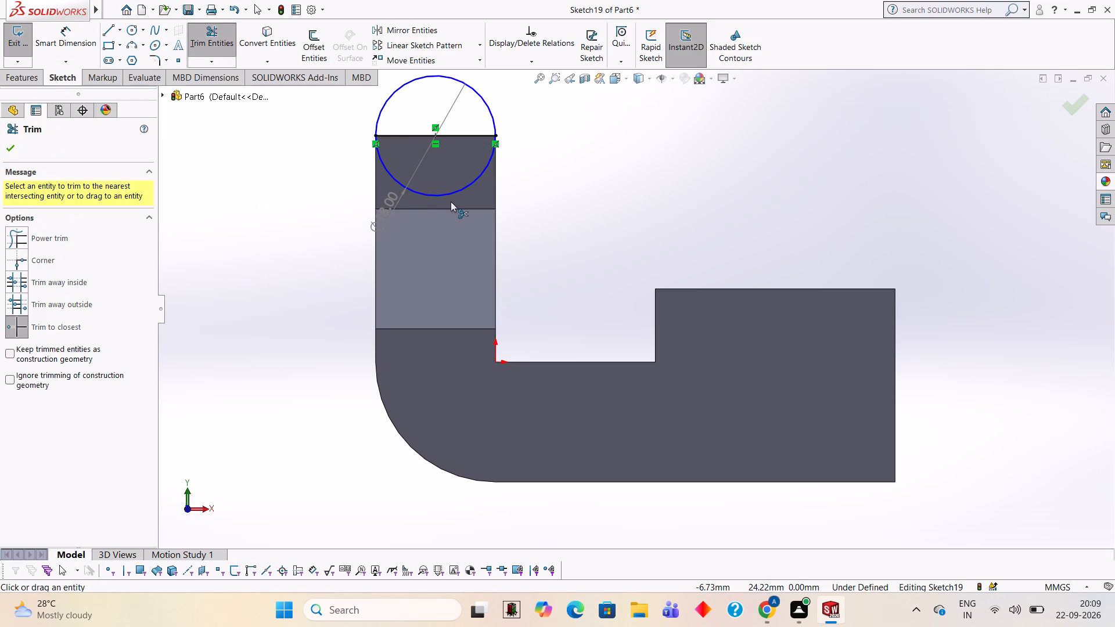
{"action": "left_click", "coordinate": [447, 192]}
{"action": "middle_click_drag", "start_coordinate": [564, 201], "coordinate": [637, 167]}
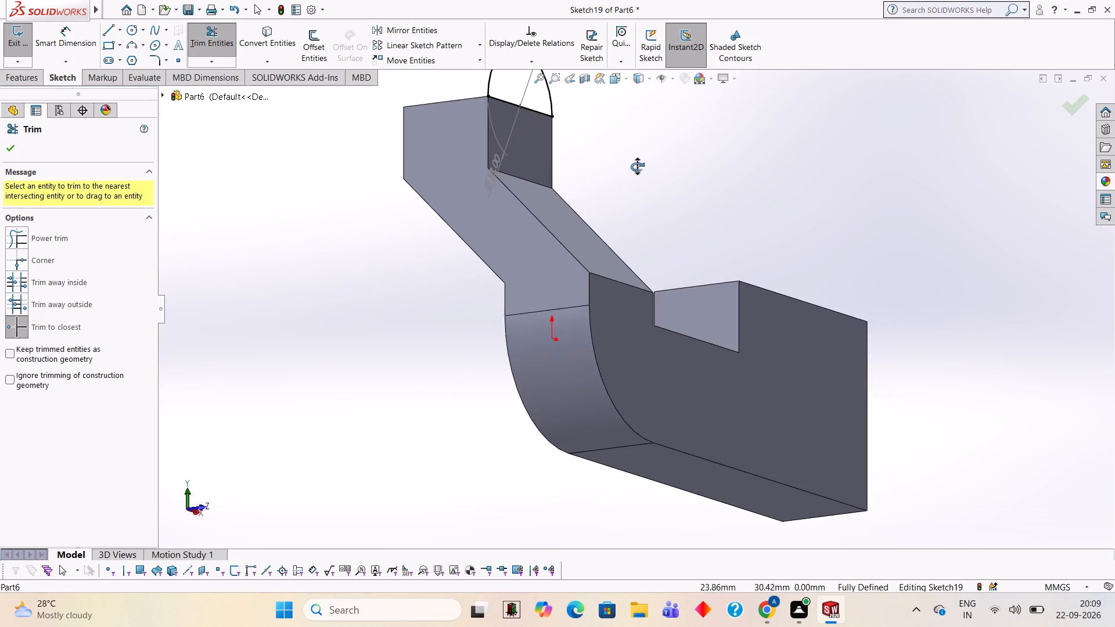
{"action": "middle_click_drag", "start_coordinate": [637, 167], "coordinate": [603, 216]}
{"action": "scroll", "coordinate": [602, 216], "scroll_direction": "up", "scroll_amount": 1}
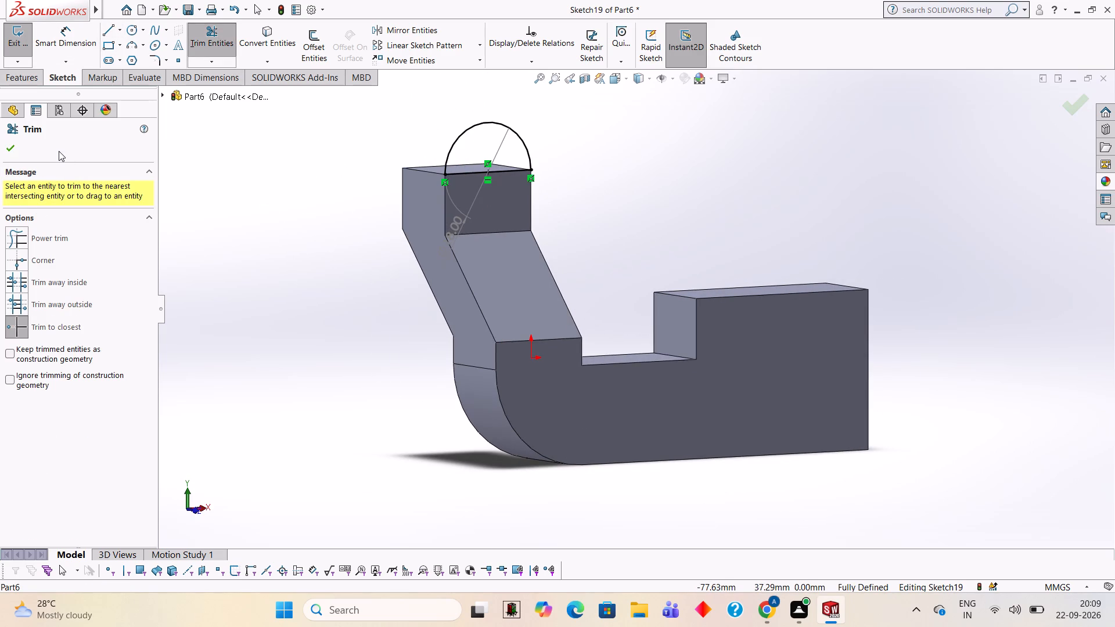
Extrude the semicircle 15 mm in the reversed direction, forming the rounded top over the upper block.
{"action": "left_click", "coordinate": [8, 145]}
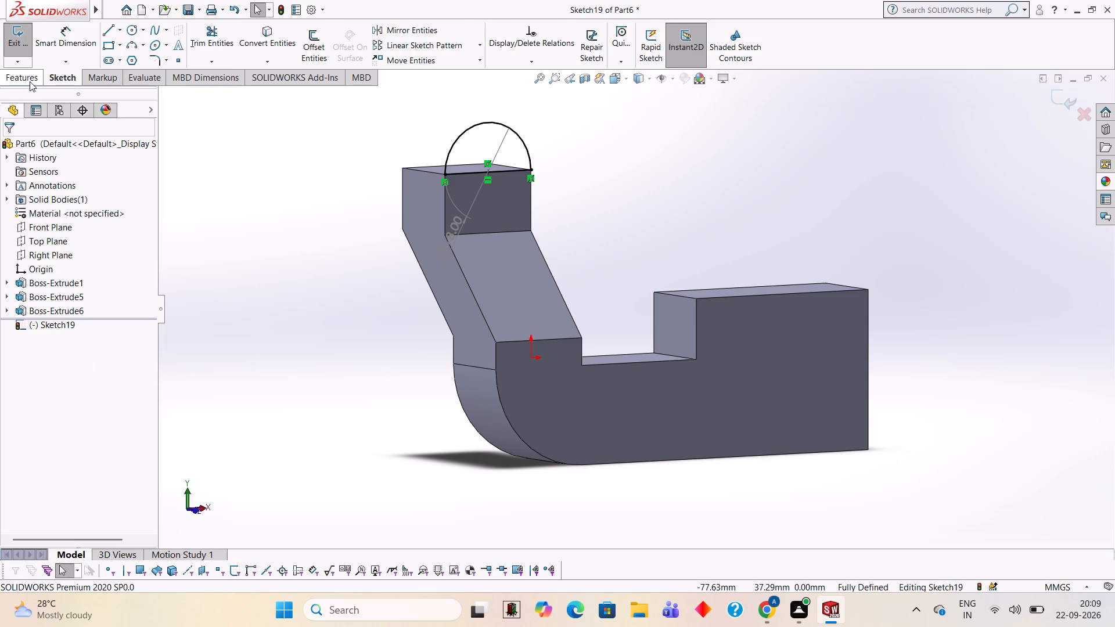
{"action": "left_click", "coordinate": [30, 81]}
{"action": "left_click", "coordinate": [32, 57]}
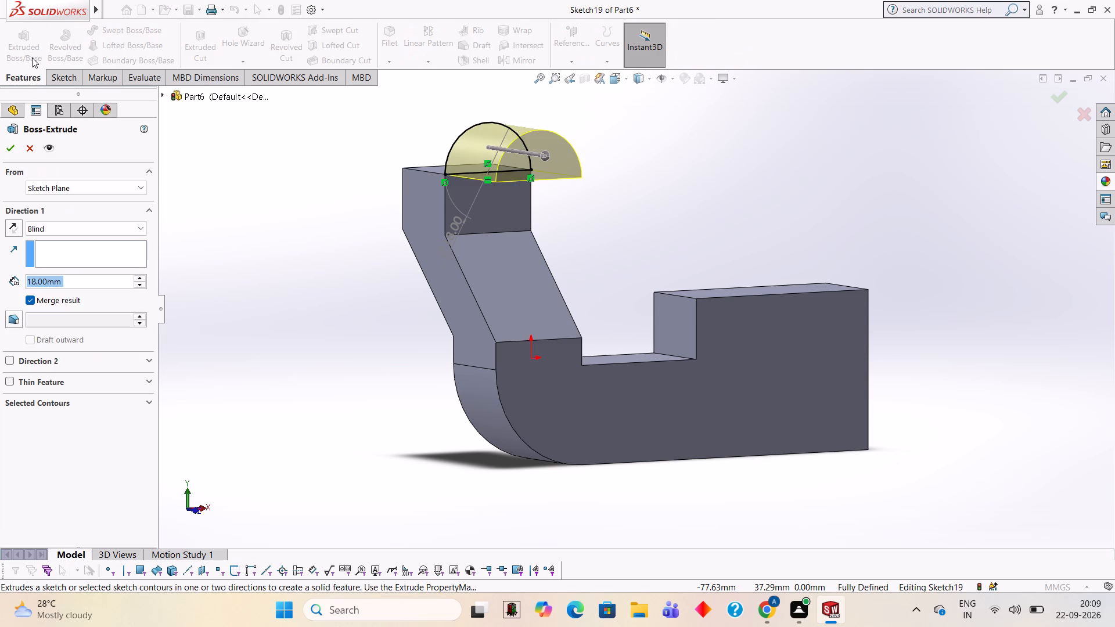
{"action": "left_click", "coordinate": [15, 224]}
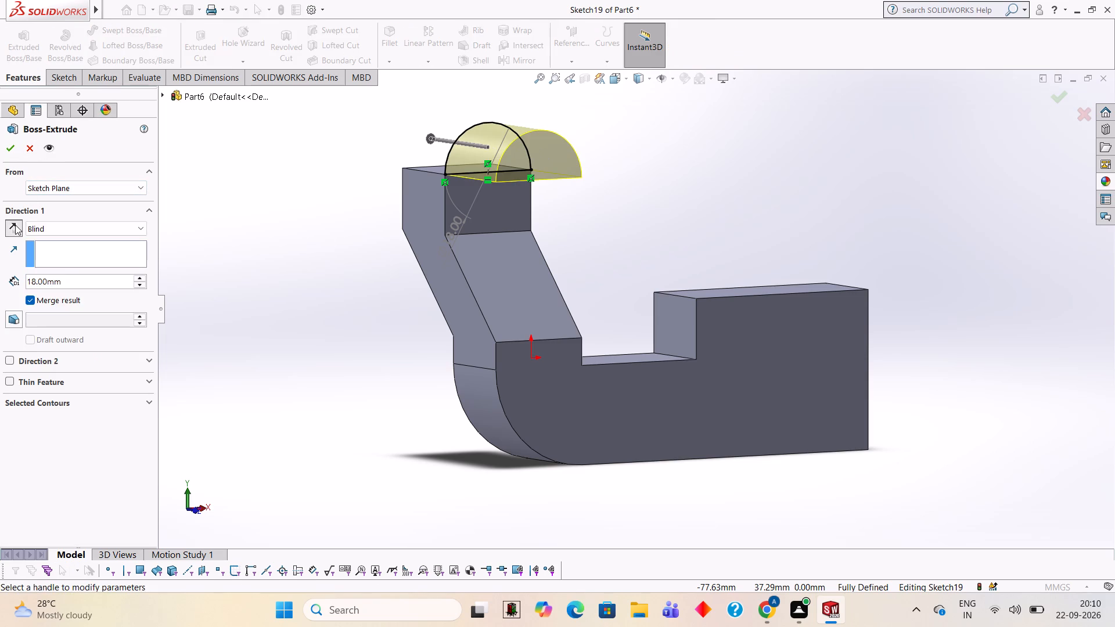
{"action": "left_click", "coordinate": [65, 283]}
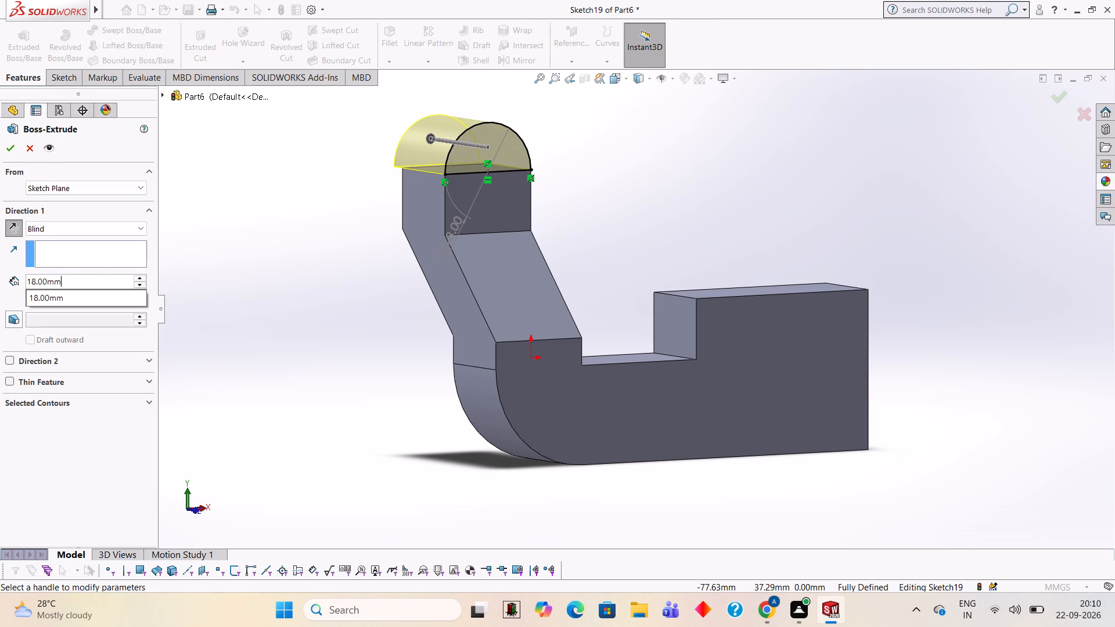
{"action": "key", "text": "BackSpace"}
{"action": "key", "text": "BackSpace"}
{"action": "key", "text": "BackSpace"}
{"action": "key", "text": "BackSpace"}
{"action": "key", "text": "BackSpace"}
{"action": "key", "text": "BackSpace"}
{"action": "key", "text": "BackSpace"}
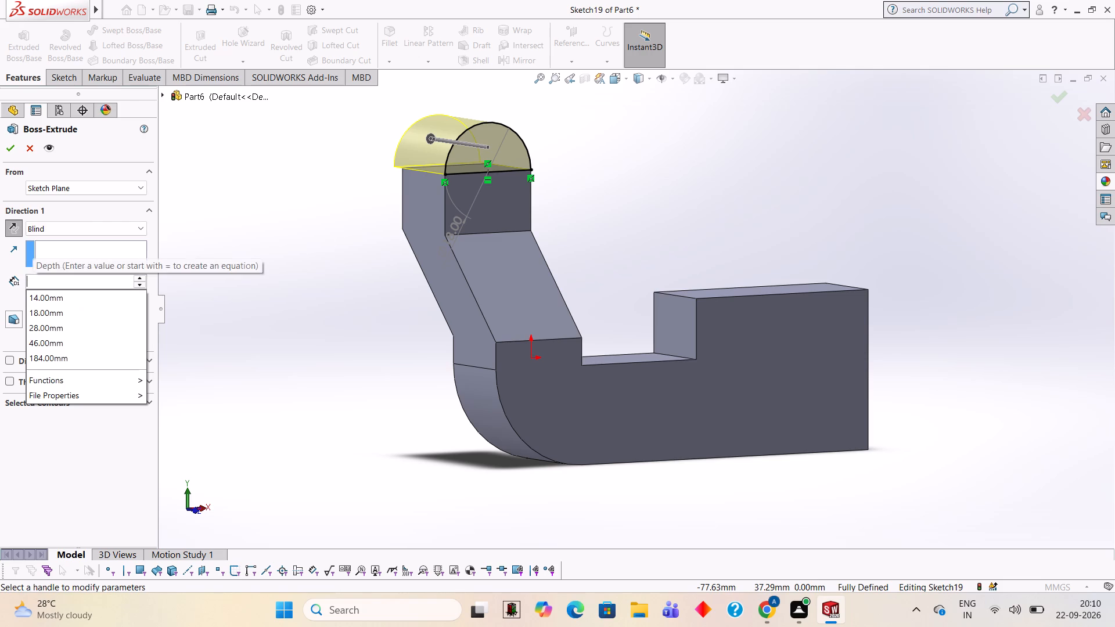
{"action": "type", "text": "15"}
{"action": "key", "text": "Return"}
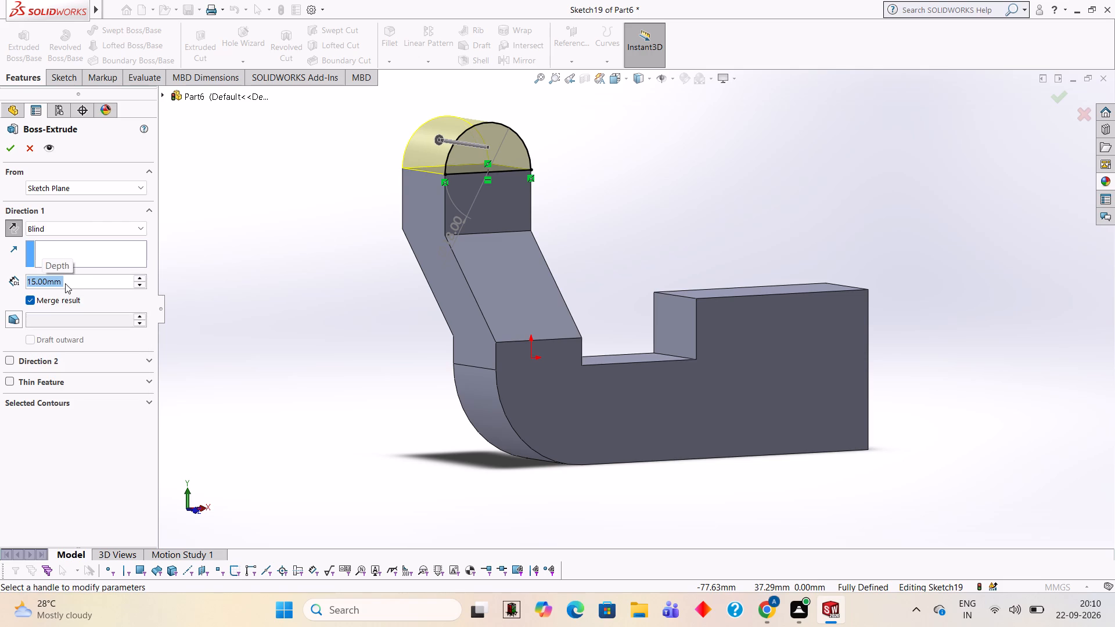
{"action": "left_click", "coordinate": [9, 142]}
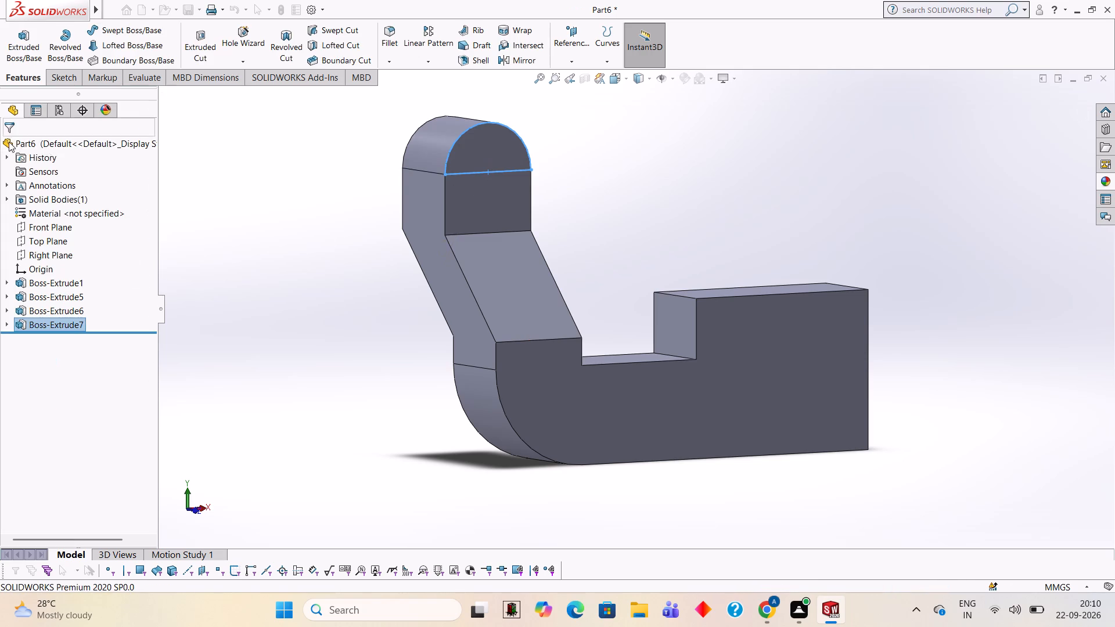
{"action": "left_click", "coordinate": [413, 264]}
Sketch a 9 mm diameter circle on the upper block's front face, concentric with its rounded top.
{"action": "left_click", "coordinate": [491, 180]}
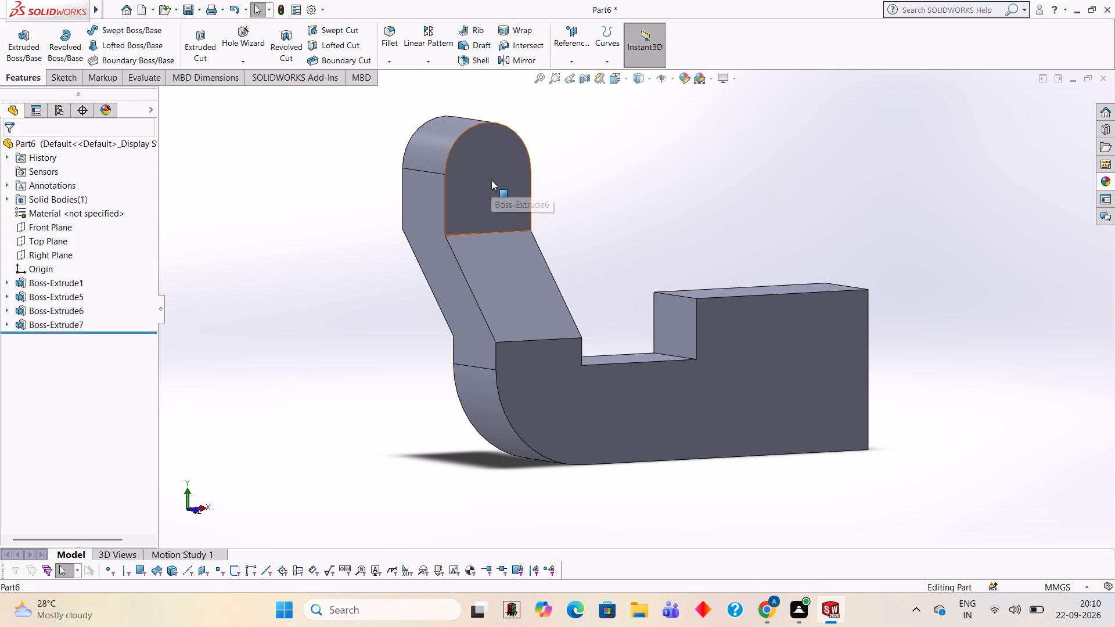
{"action": "left_click", "coordinate": [544, 151]}
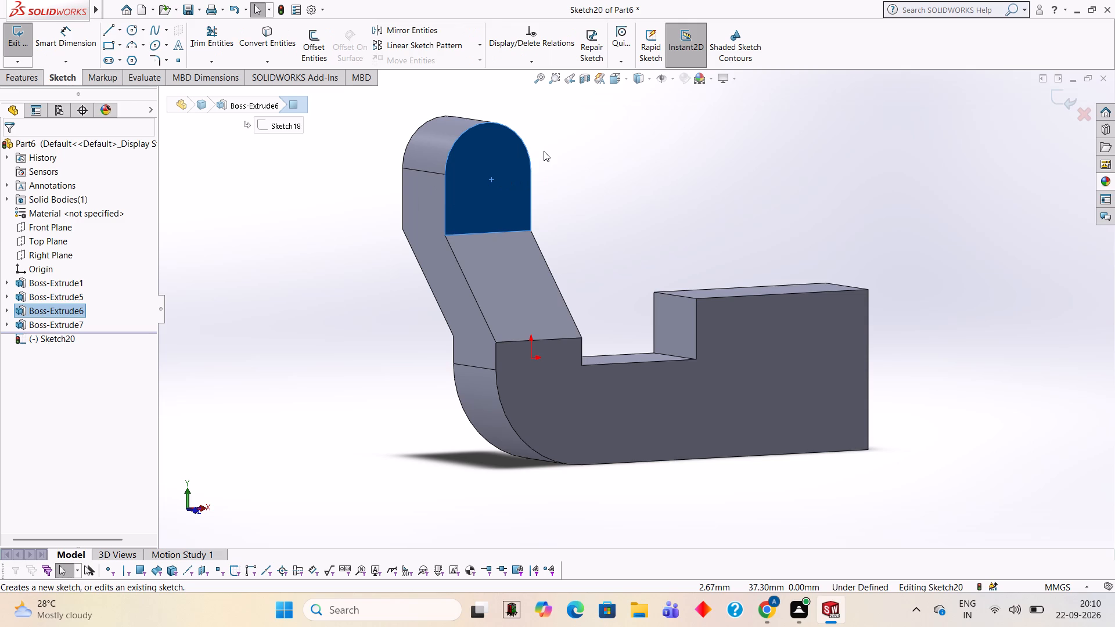
{"action": "key", "text": "ctrl+8"}
{"action": "left_click", "coordinate": [130, 30]}
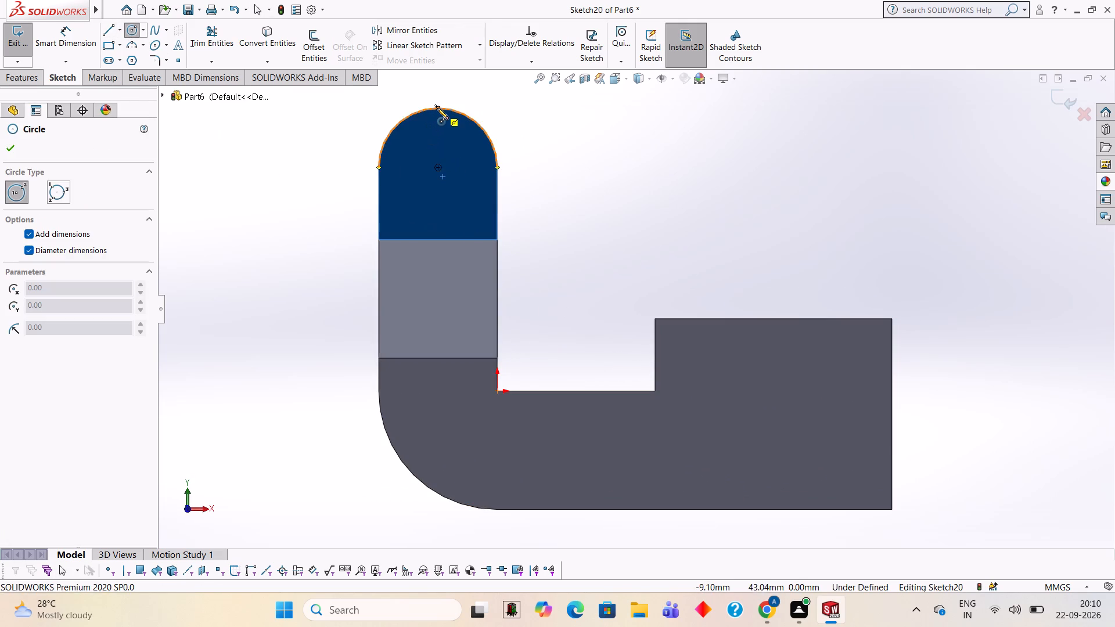
{"action": "left_click", "coordinate": [439, 170]}
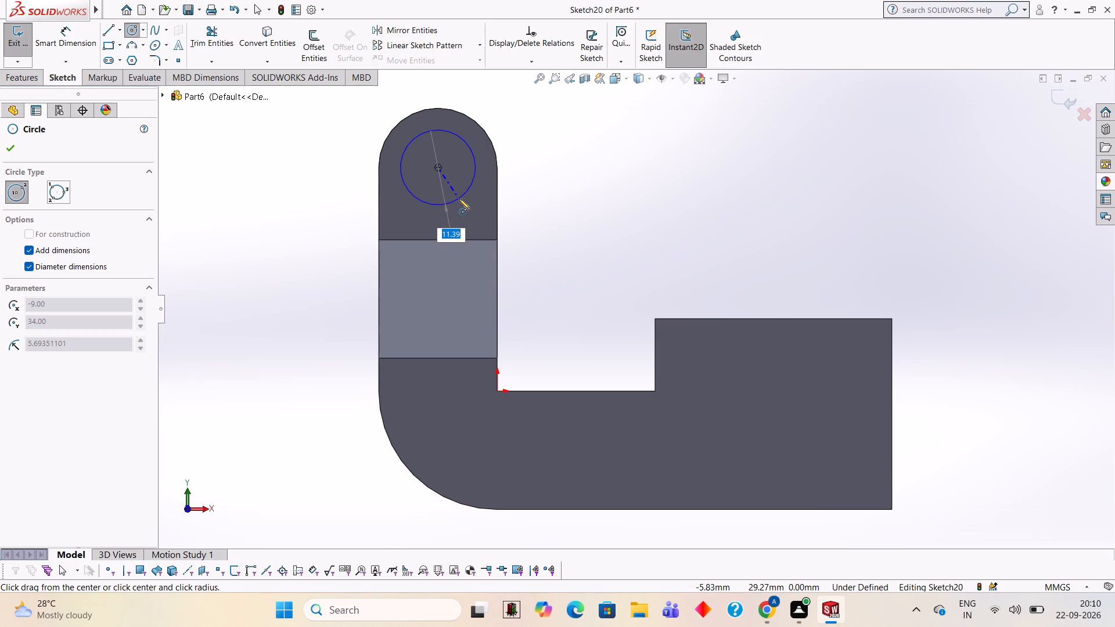
{"action": "key", "text": "9"}
{"action": "key", "text": "Return"}
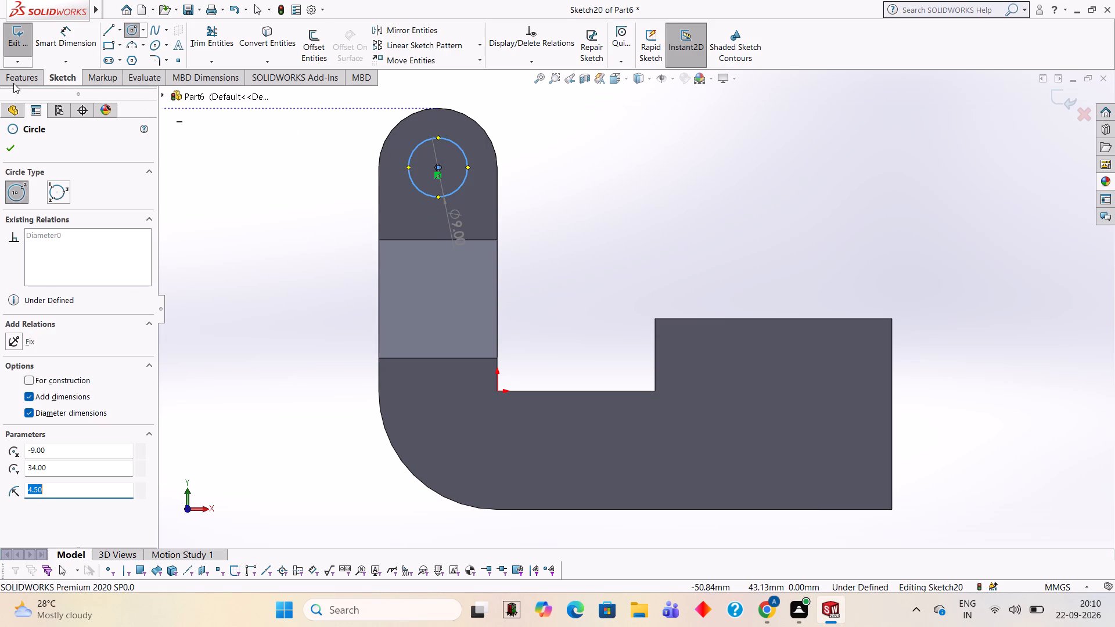
Cut the 9 mm circle 15 mm deep as a blind extruded cut through the rounded upper block.
{"action": "left_click", "coordinate": [13, 79]}
{"action": "left_click", "coordinate": [189, 53]}
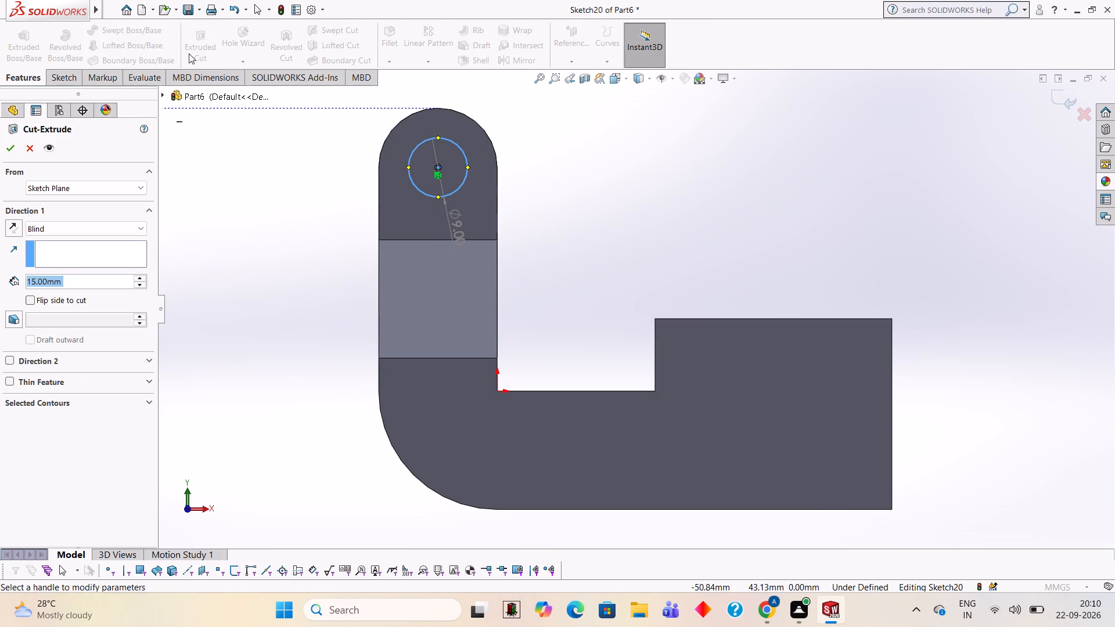
{"action": "left_click", "coordinate": [6, 142]}
{"action": "left_click", "coordinate": [226, 227]}
Sketch a closed 36 by 29 mm rectangle of lines on the base's back face, covering the raised block's full height.
{"action": "middle_click_drag", "start_coordinate": [659, 151], "coordinate": [743, 213]}
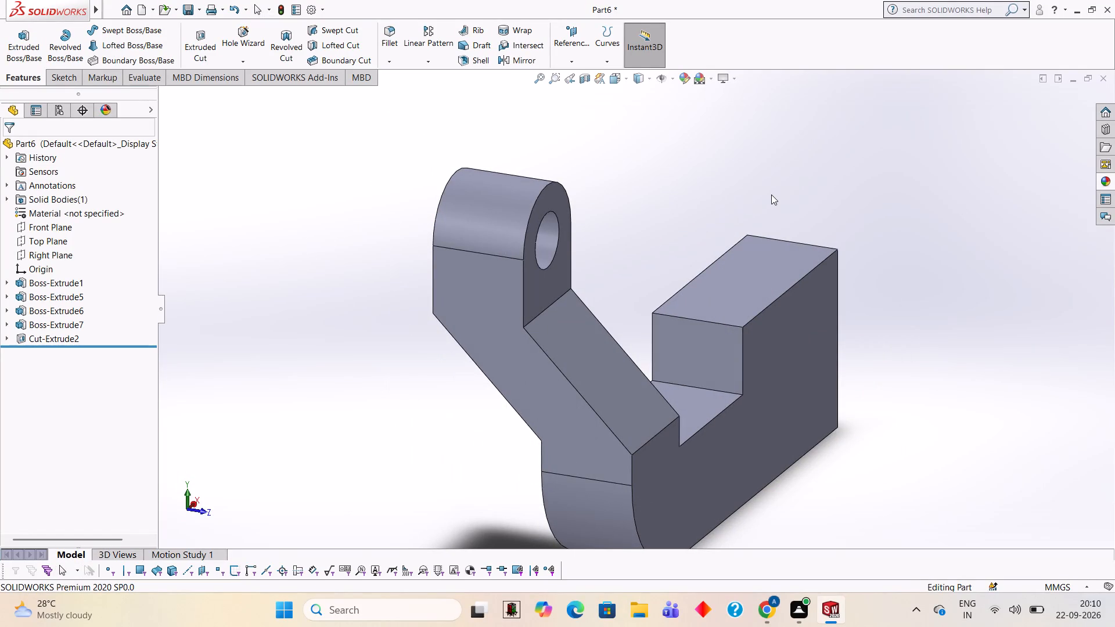
{"action": "middle_click_drag", "start_coordinate": [632, 199], "coordinate": [768, 200]}
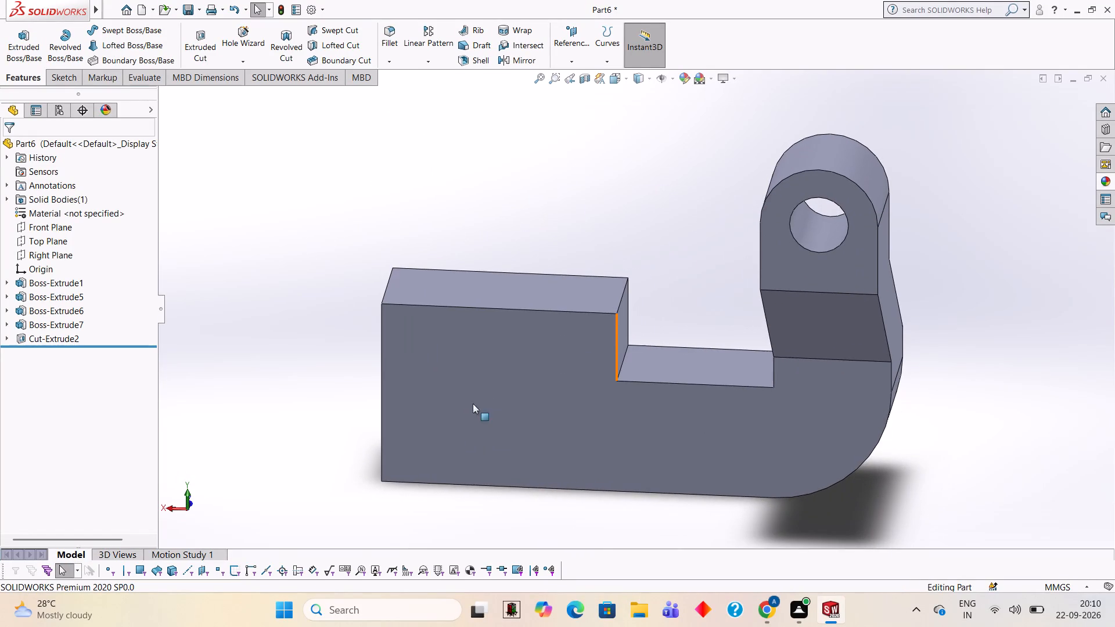
{"action": "left_click", "coordinate": [467, 404]}
{"action": "left_click", "coordinate": [519, 374]}
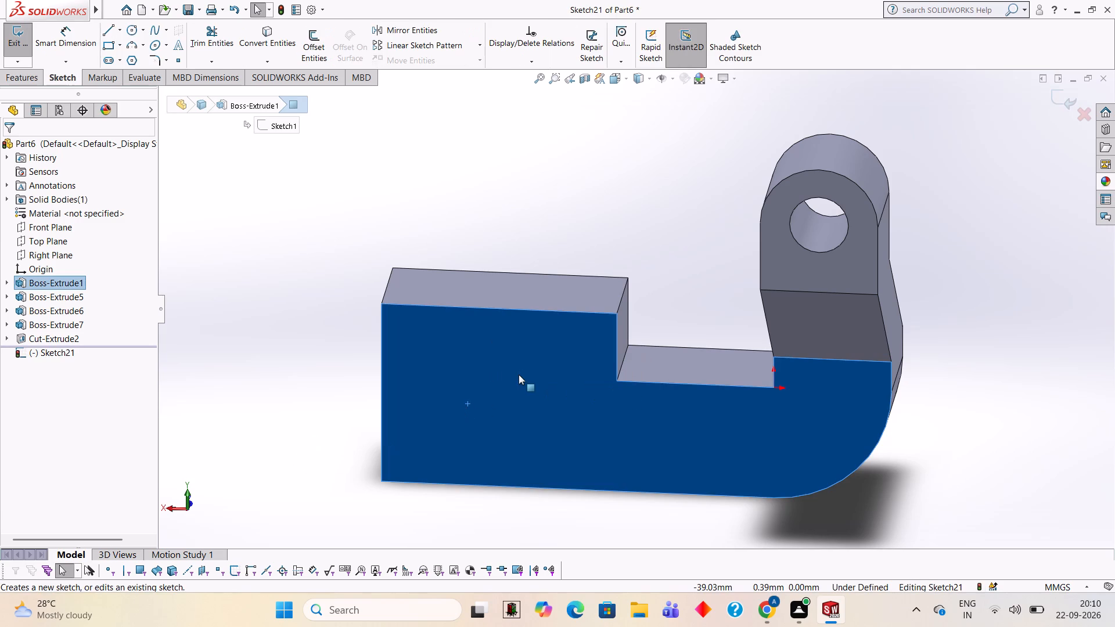
{"action": "key", "text": "ctrl+8"}
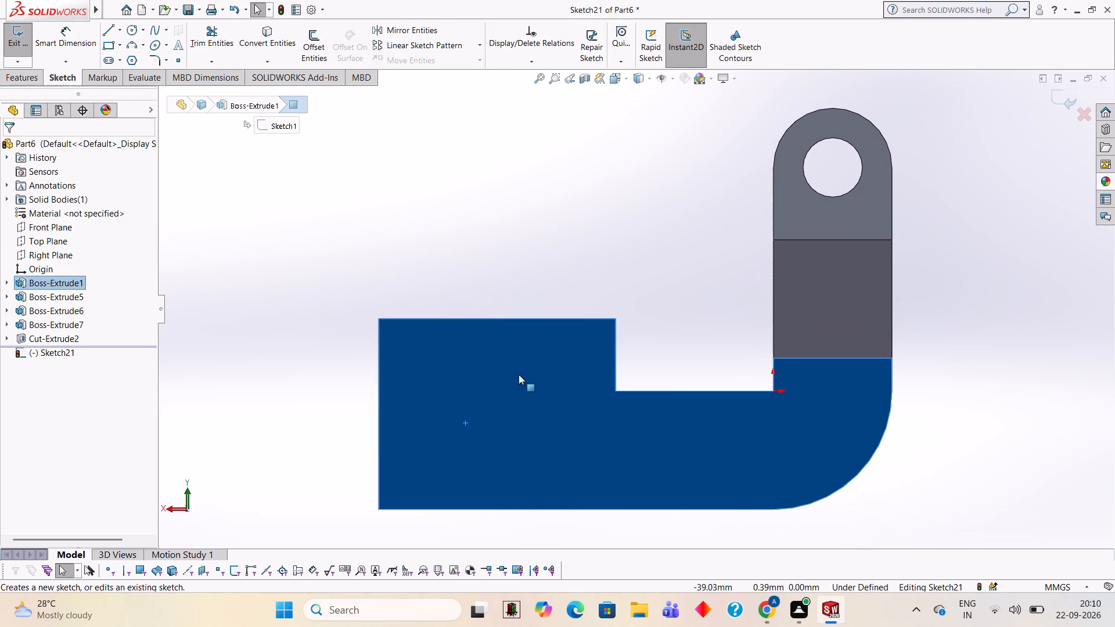
{"action": "left_click", "coordinate": [107, 30]}
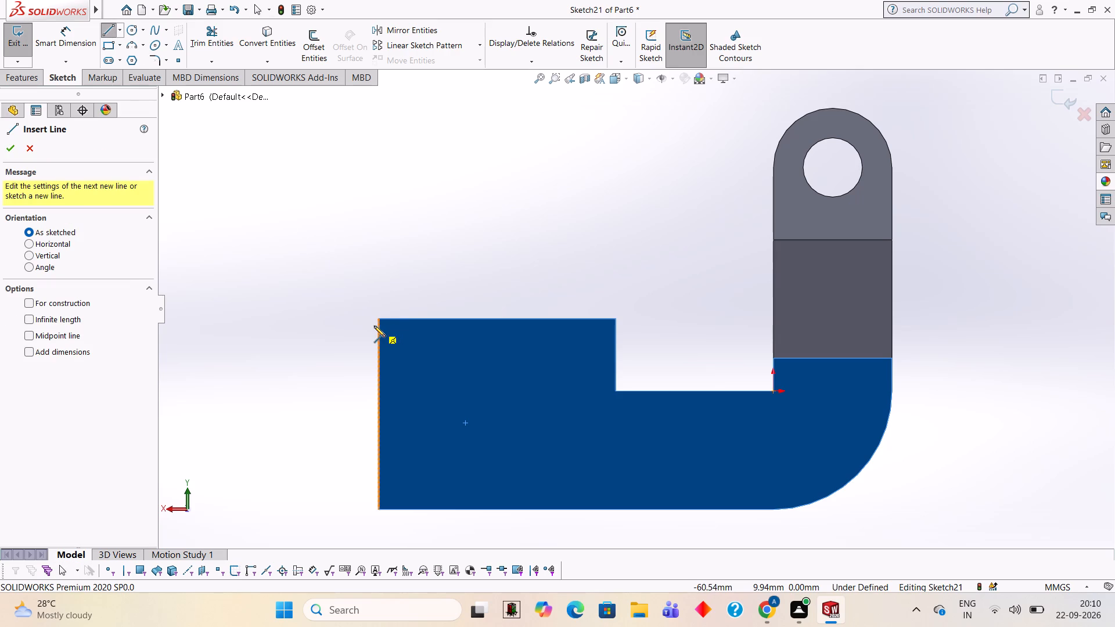
{"action": "left_click", "coordinate": [377, 319]}
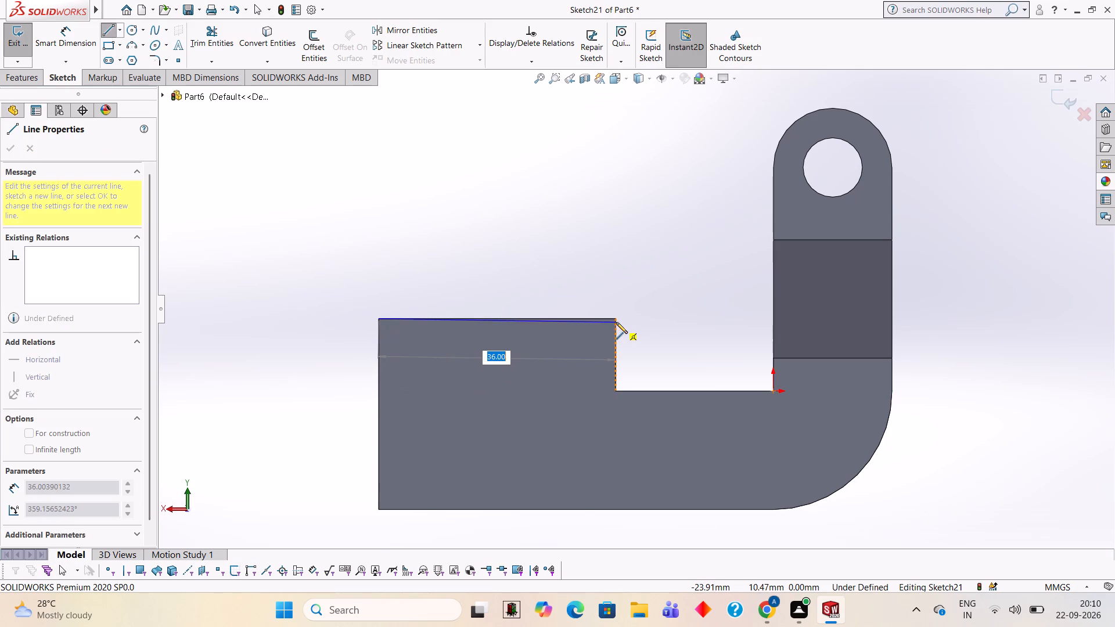
{"action": "left_click", "coordinate": [616, 319]}
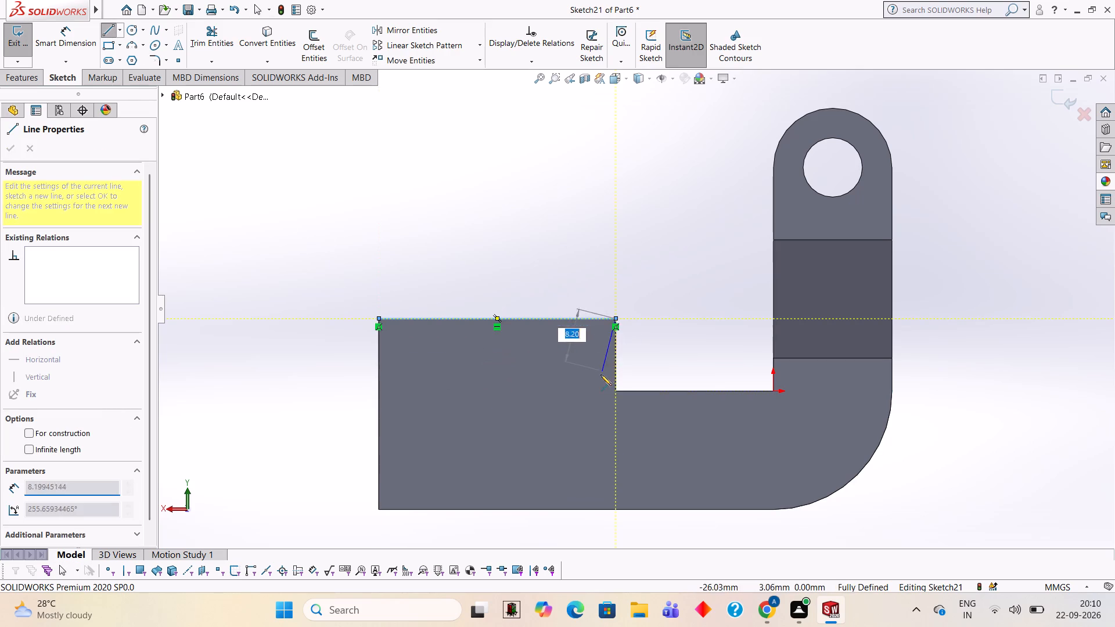
{"action": "left_click", "coordinate": [616, 509]}
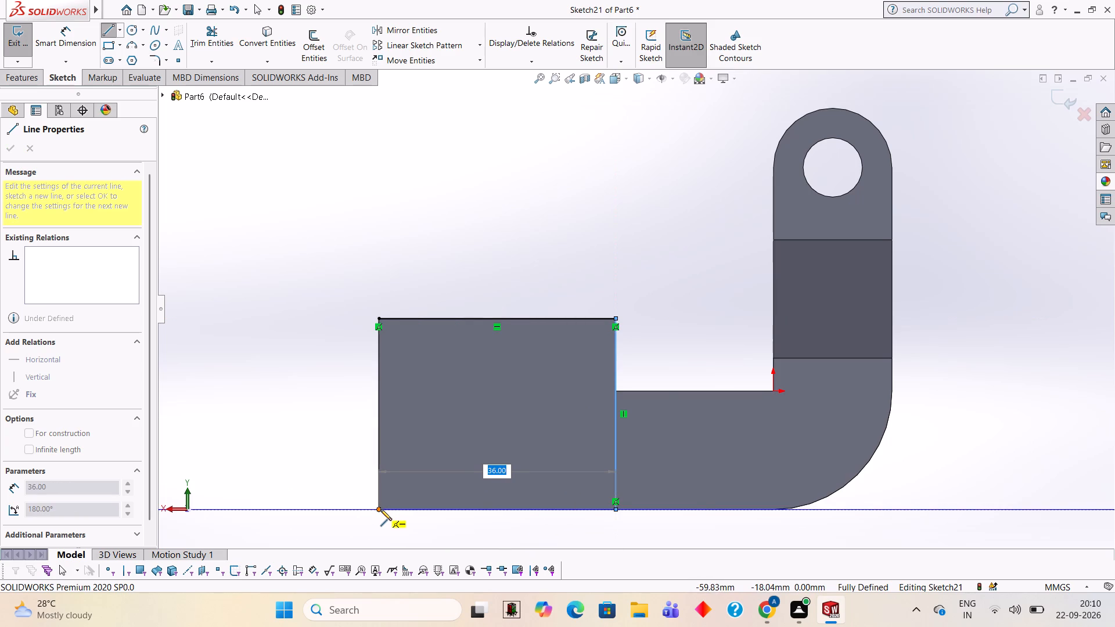
{"action": "left_click", "coordinate": [379, 508]}
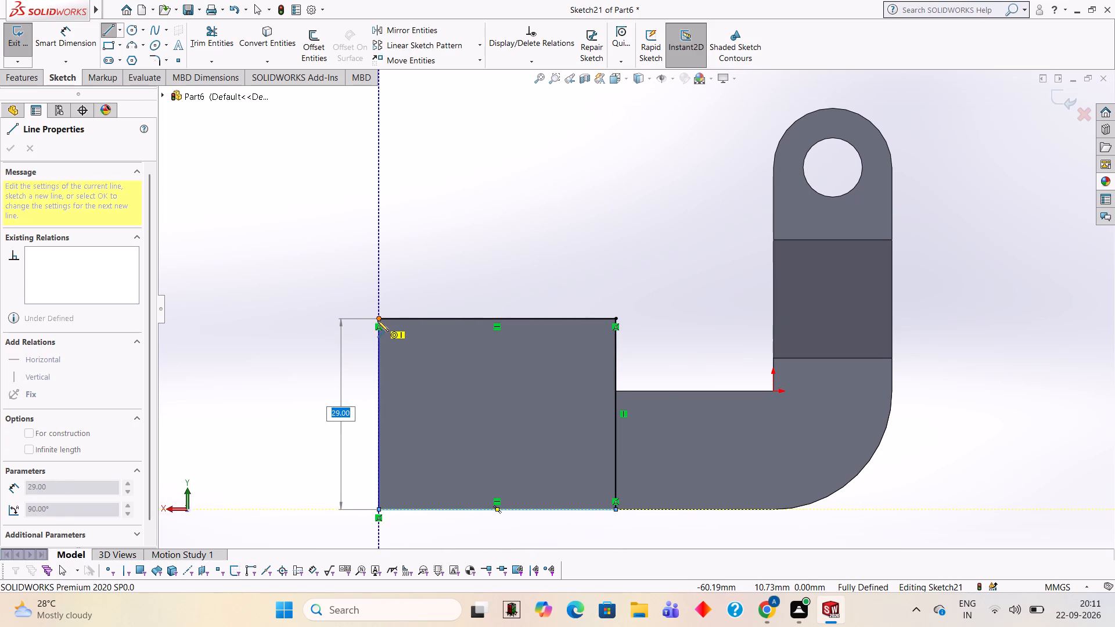
{"action": "left_click", "coordinate": [378, 320]}
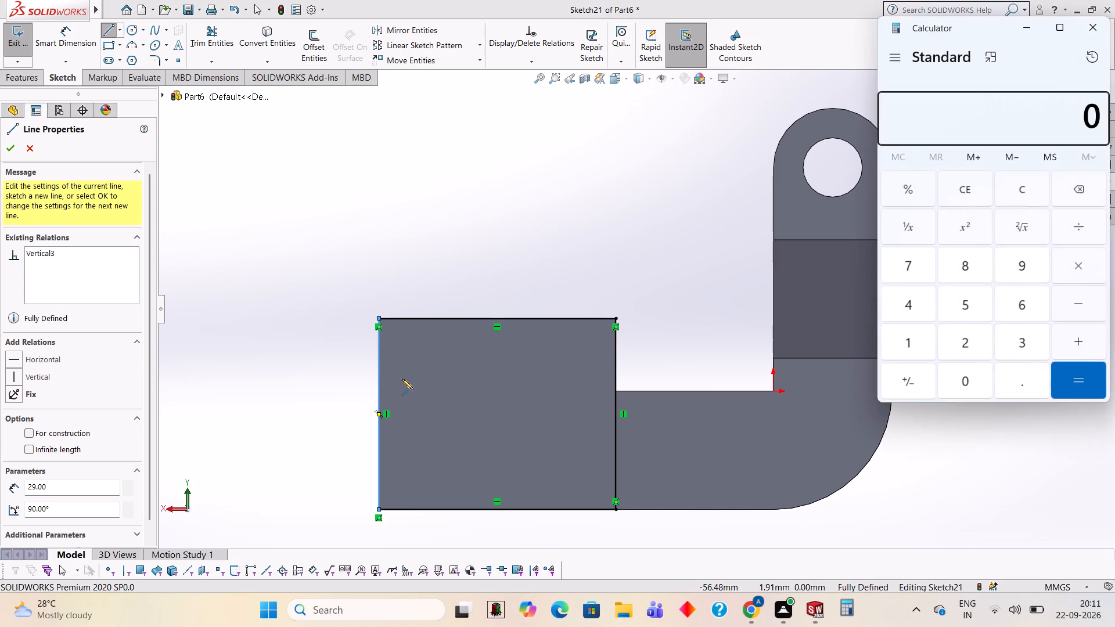
Calculate 24 minus 15 in Calculator, and close it.
{"action": "type", "text": "24-15"}
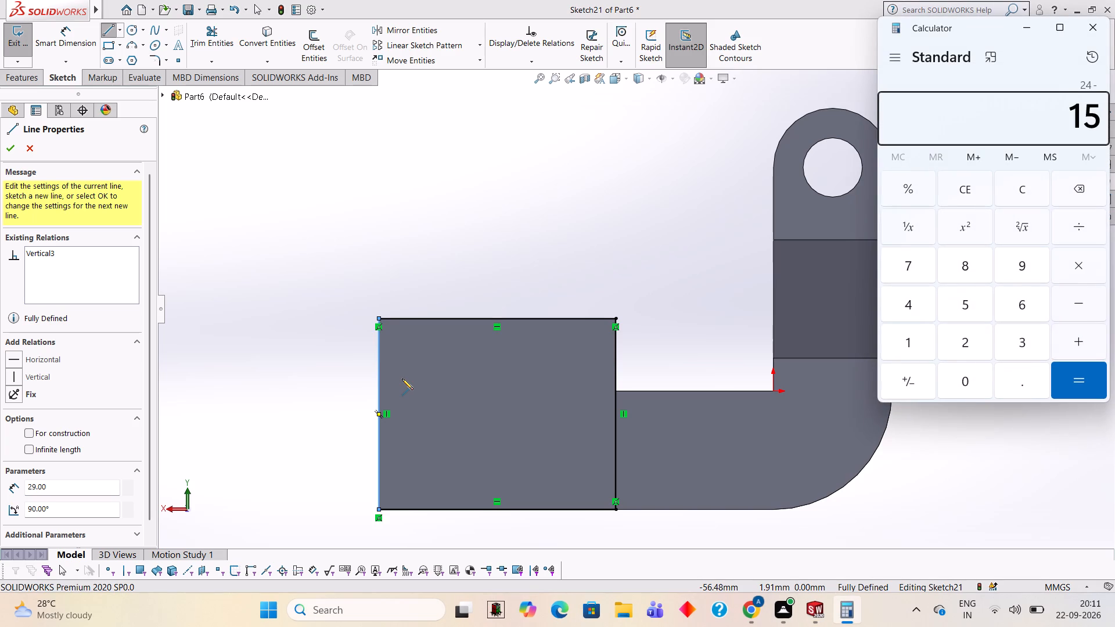
{"action": "key", "text": "Return"}
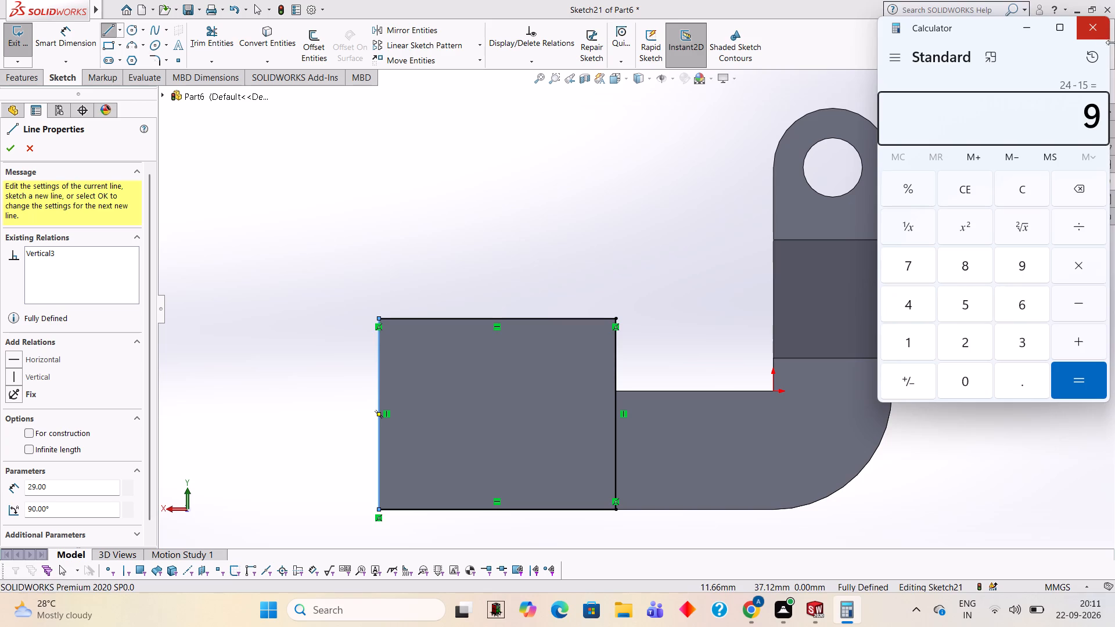
{"action": "left_click", "coordinate": [1096, 30]}
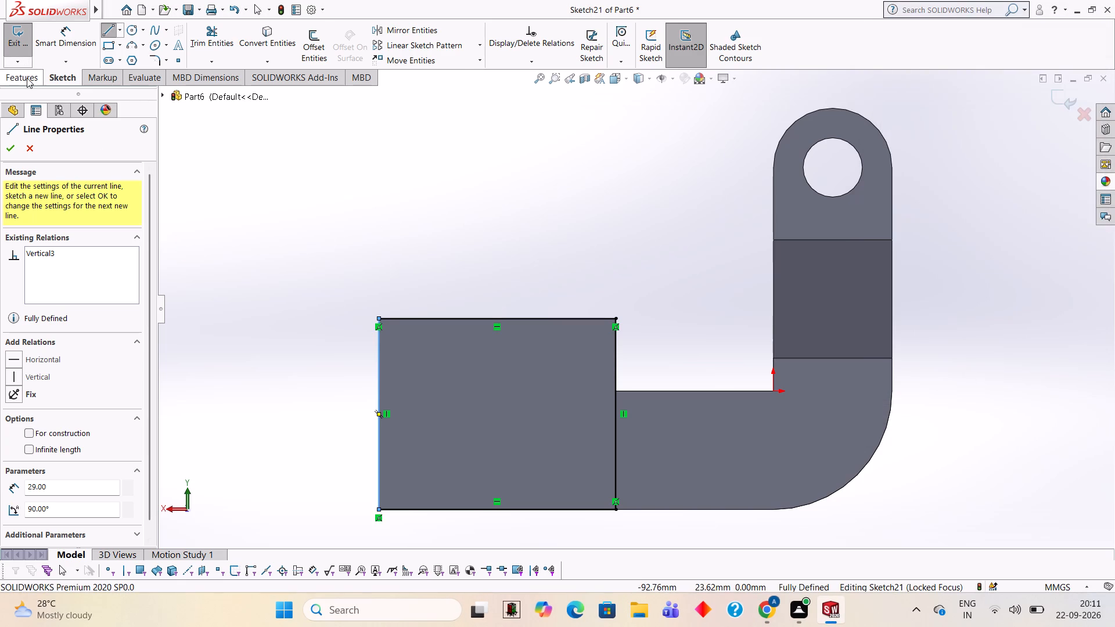
Extrude the 36 by 29 mm rectangle 9 mm outward from the base's back face, merged with the body.
{"action": "left_click", "coordinate": [27, 78]}
{"action": "left_click", "coordinate": [30, 55]}
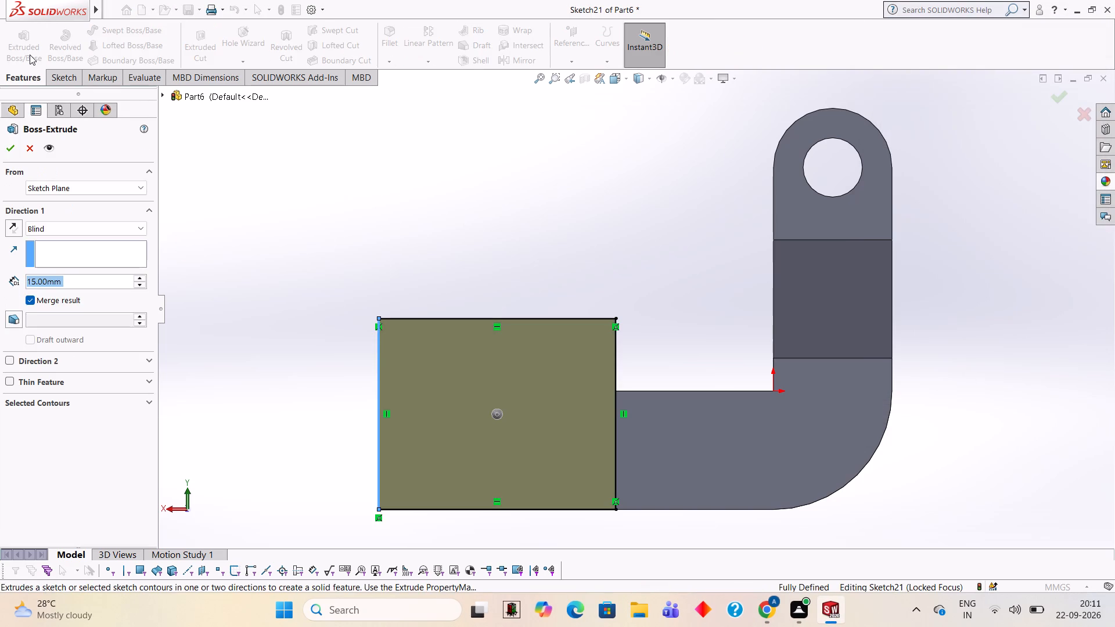
{"action": "key", "text": "9"}
{"action": "key", "text": "Return"}
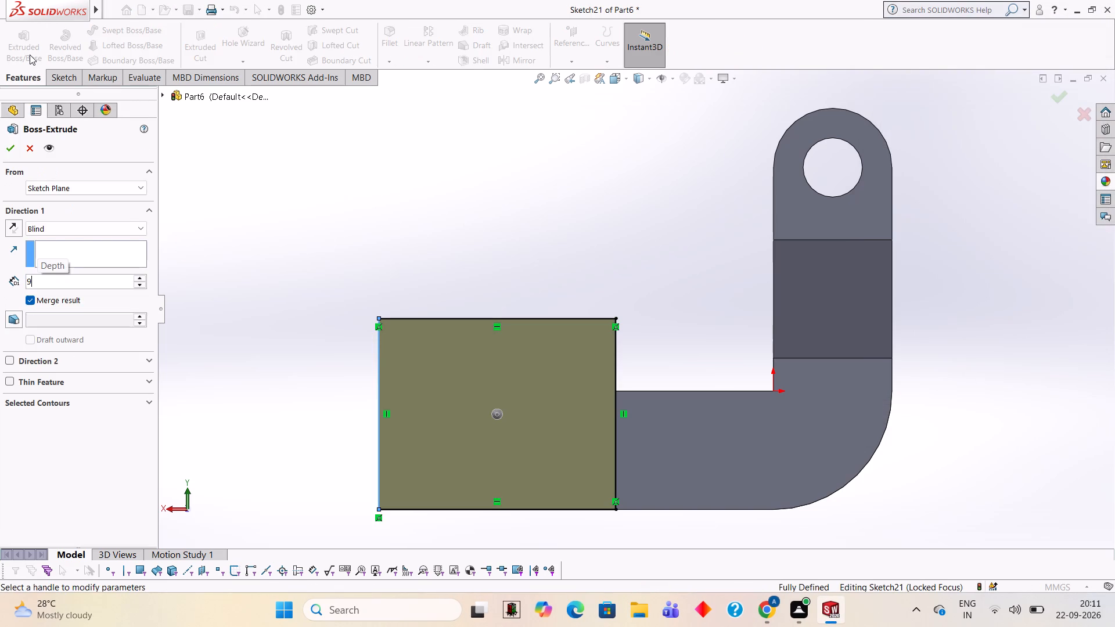
{"action": "left_click", "coordinate": [13, 156]}
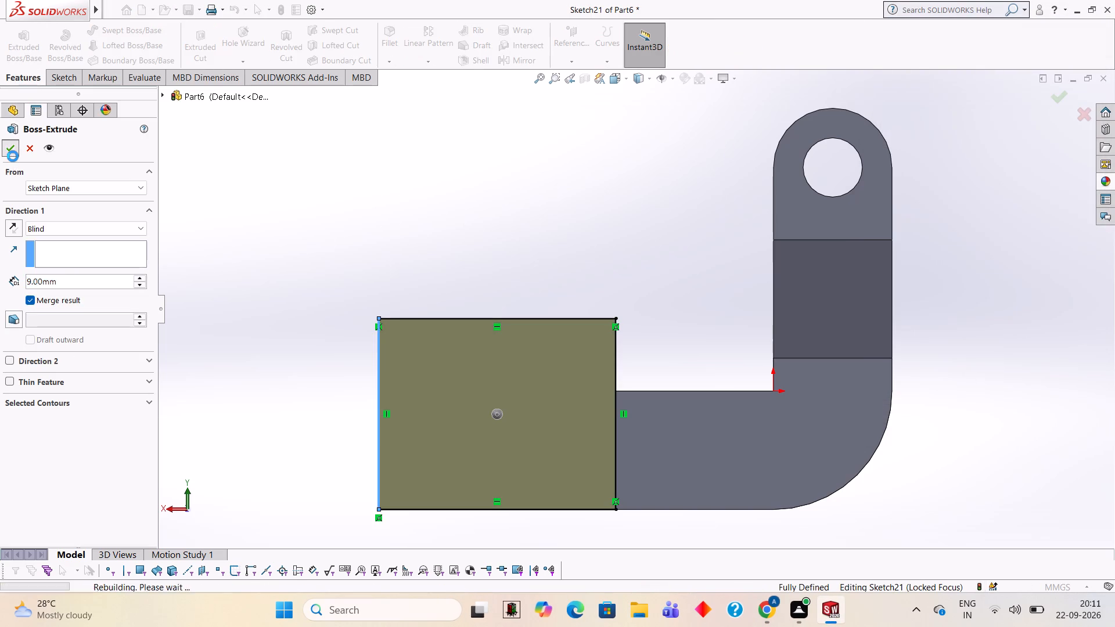
{"action": "left_click", "coordinate": [380, 168]}
Start a sketch on the raised block's top face and view it face-on.
{"action": "middle_click_drag", "start_coordinate": [437, 196], "coordinate": [348, 298]}
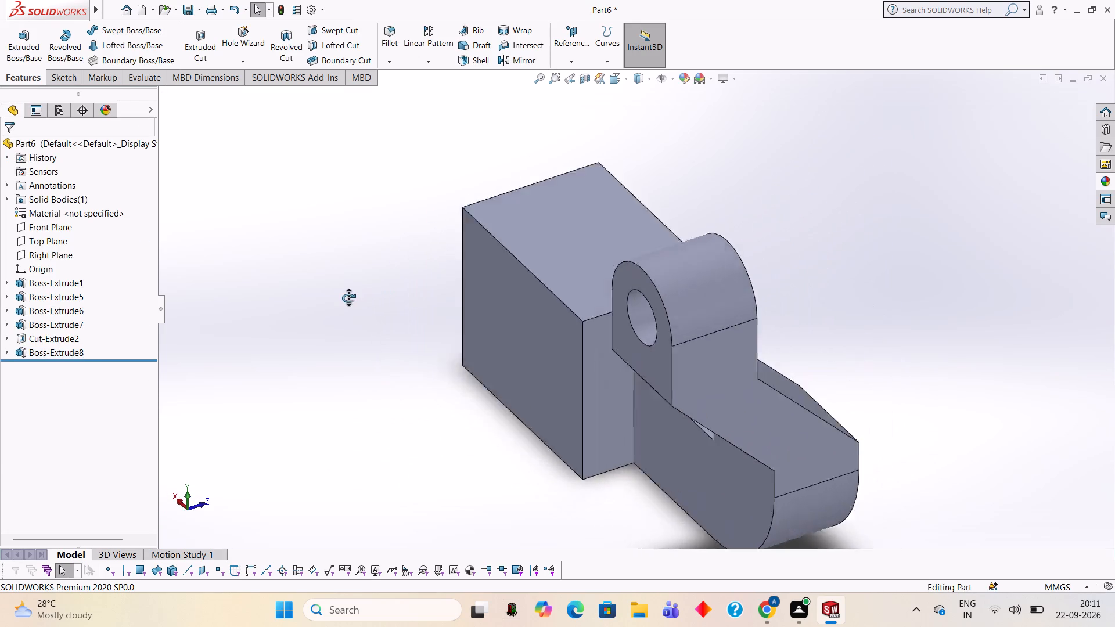
{"action": "middle_click_drag", "start_coordinate": [348, 298], "coordinate": [343, 298]}
{"action": "middle_click_drag", "start_coordinate": [775, 224], "coordinate": [771, 236]}
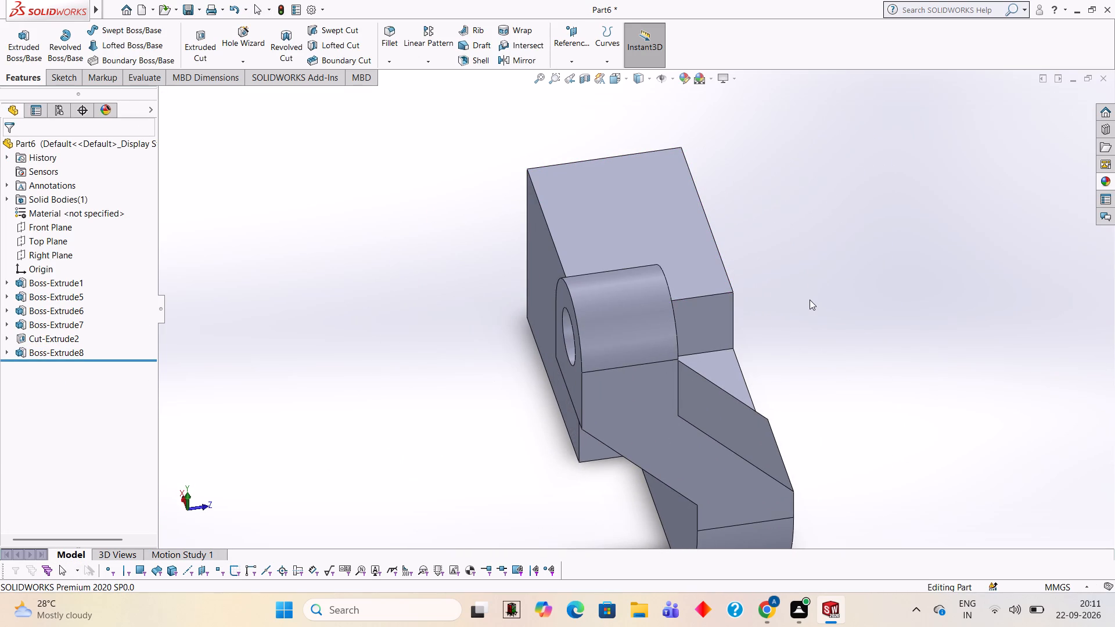
{"action": "left_click", "coordinate": [606, 202]}
{"action": "left_click", "coordinate": [660, 168]}
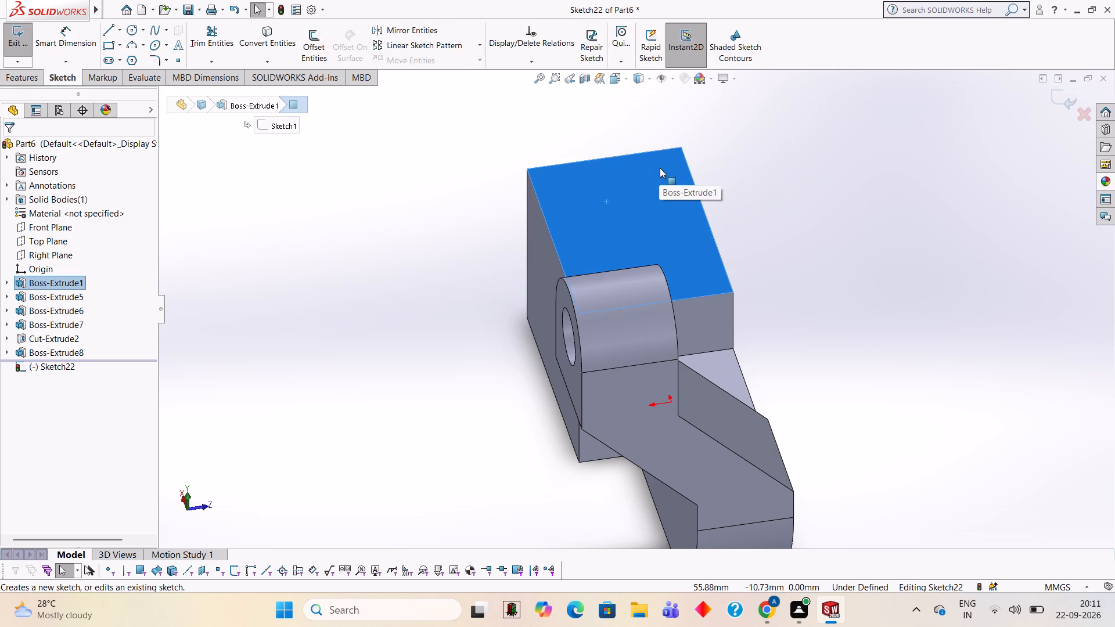
{"action": "key", "text": "ctrl+8"}
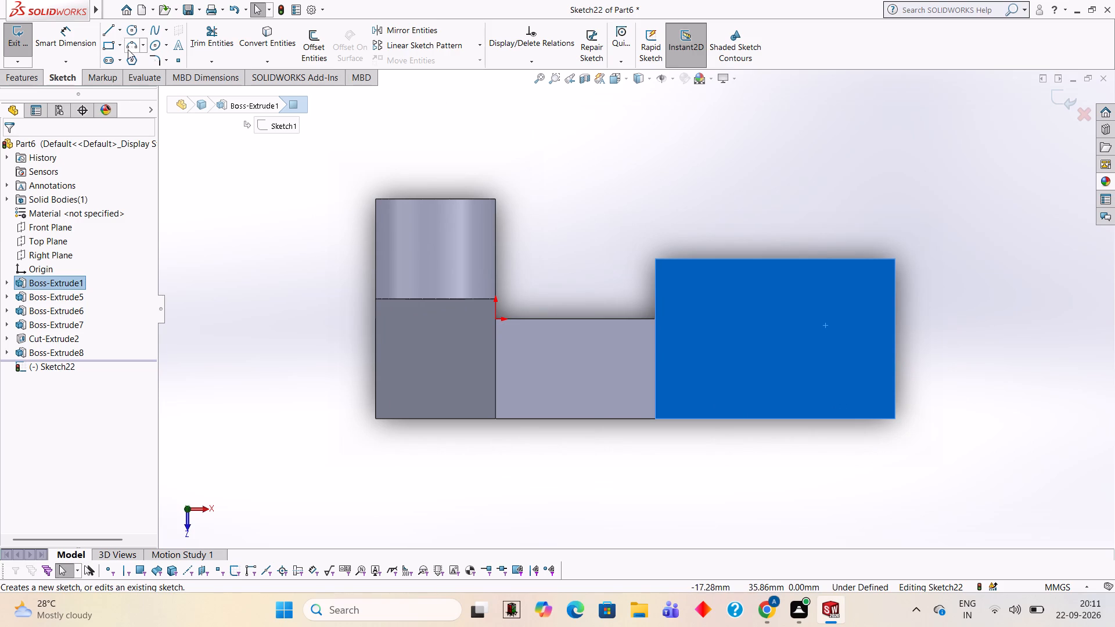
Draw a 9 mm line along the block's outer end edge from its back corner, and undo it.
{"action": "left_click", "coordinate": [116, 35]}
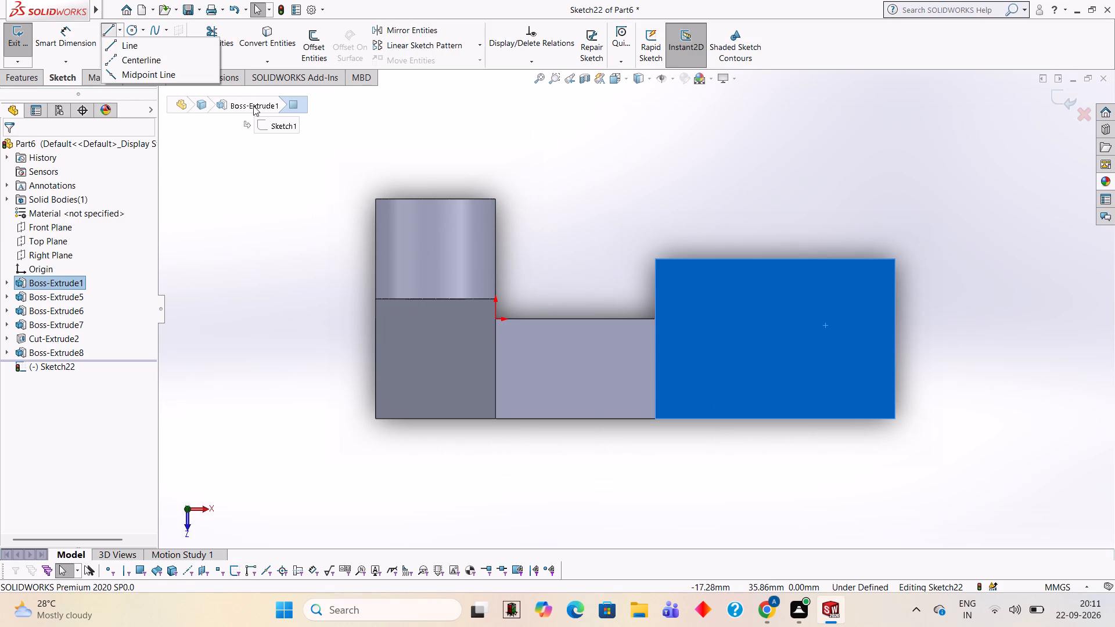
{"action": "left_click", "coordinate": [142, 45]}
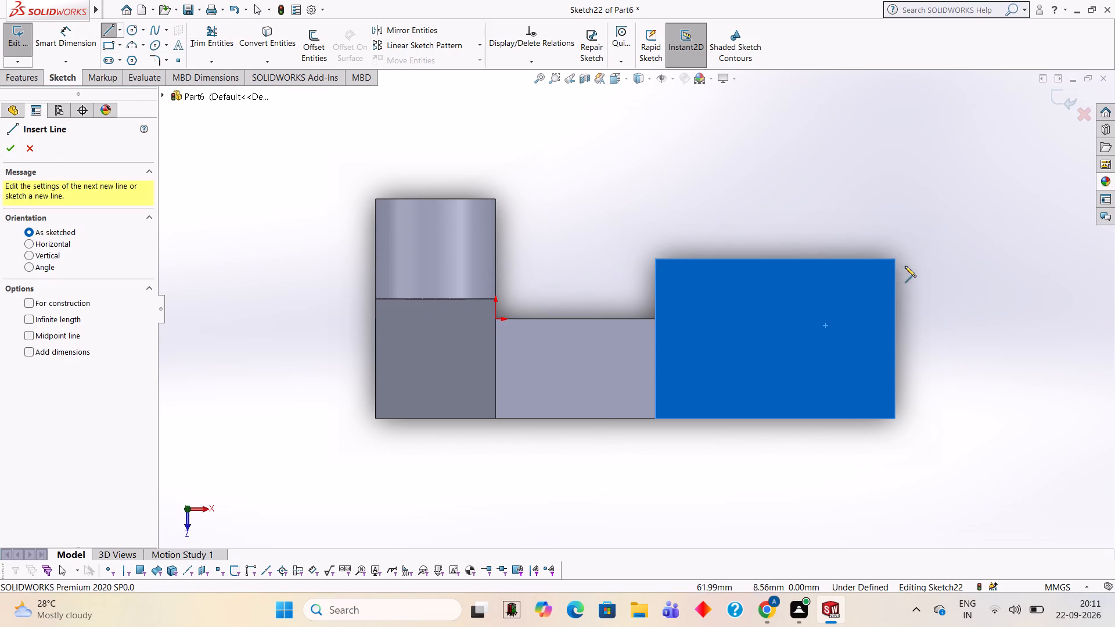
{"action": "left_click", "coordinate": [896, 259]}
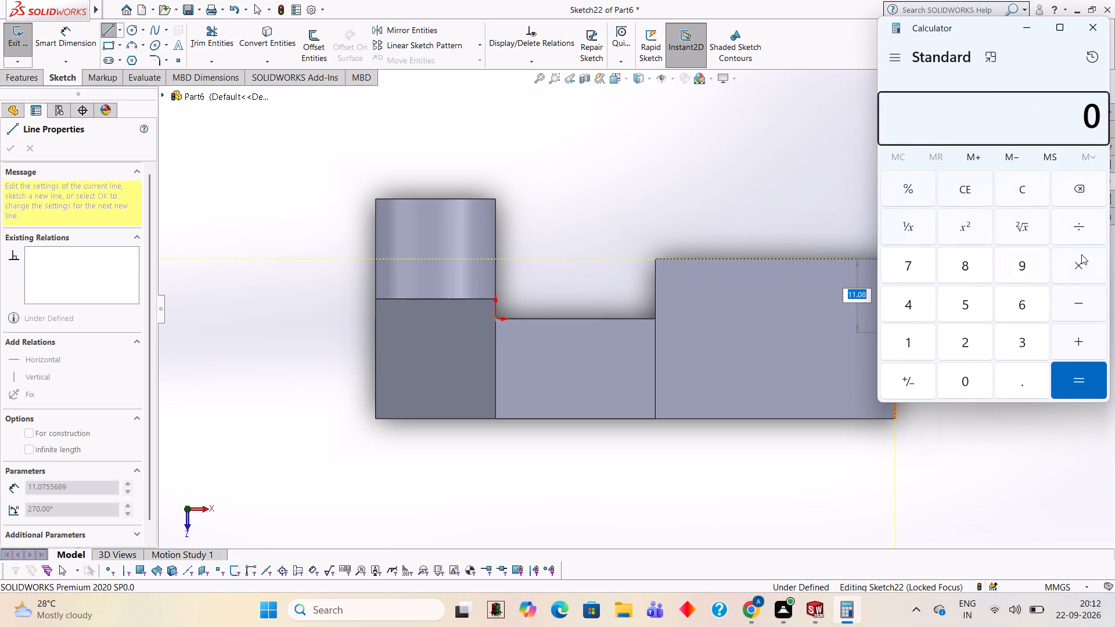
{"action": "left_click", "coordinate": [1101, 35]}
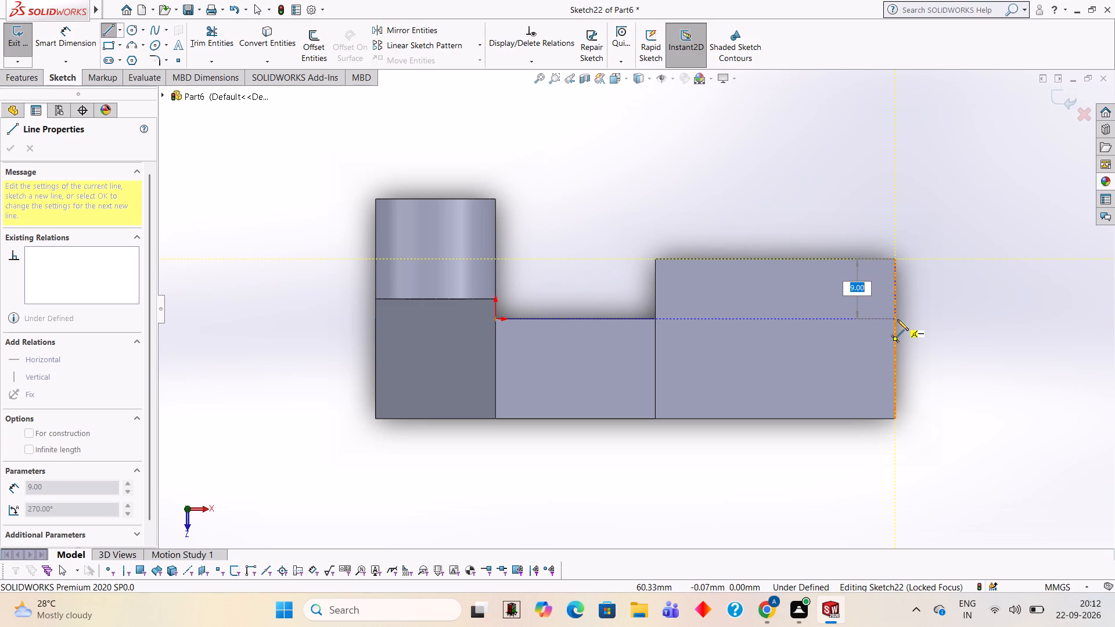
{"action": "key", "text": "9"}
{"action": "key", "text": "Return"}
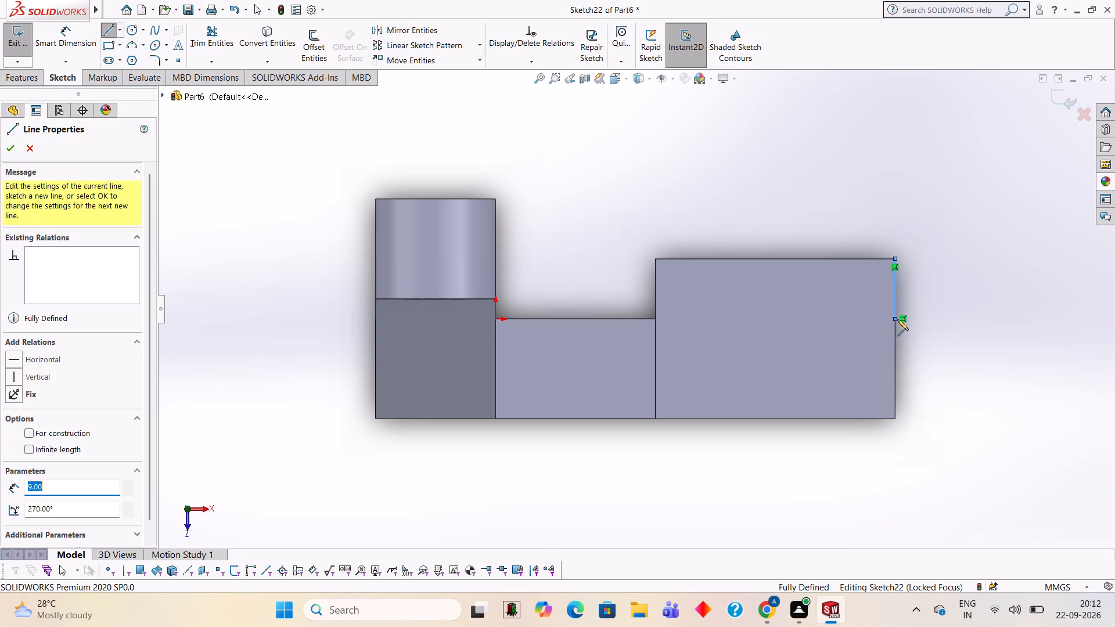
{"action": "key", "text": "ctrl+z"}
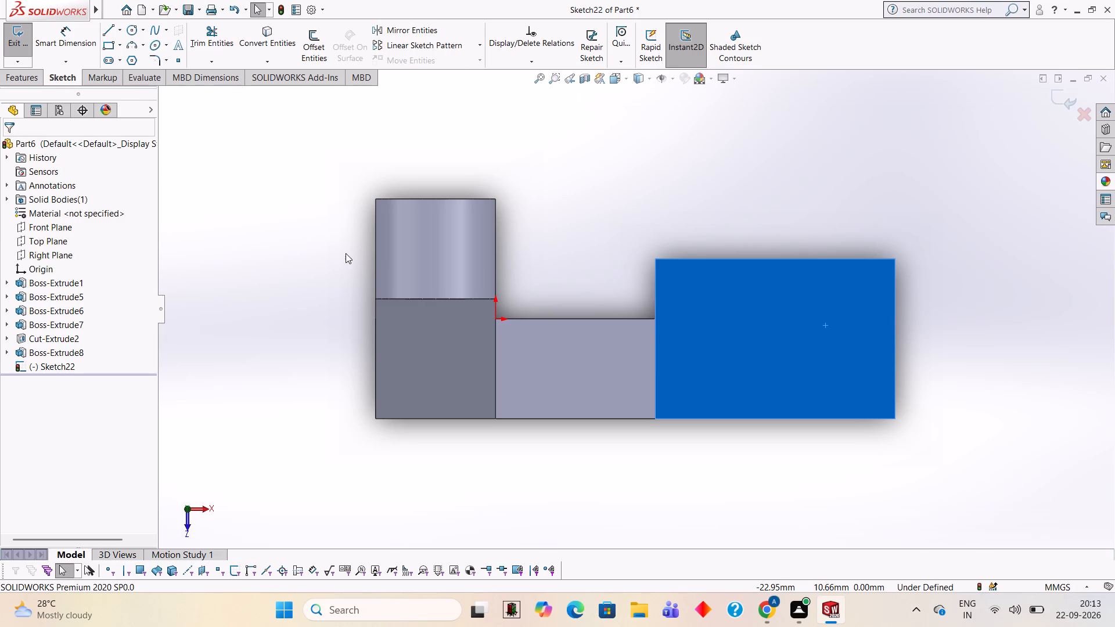
Calculate 24 minus 15 in Calculator, divide the result by 2, and close it.
{"action": "key", "text": "2"}
{"action": "type", "text": "4-1"}
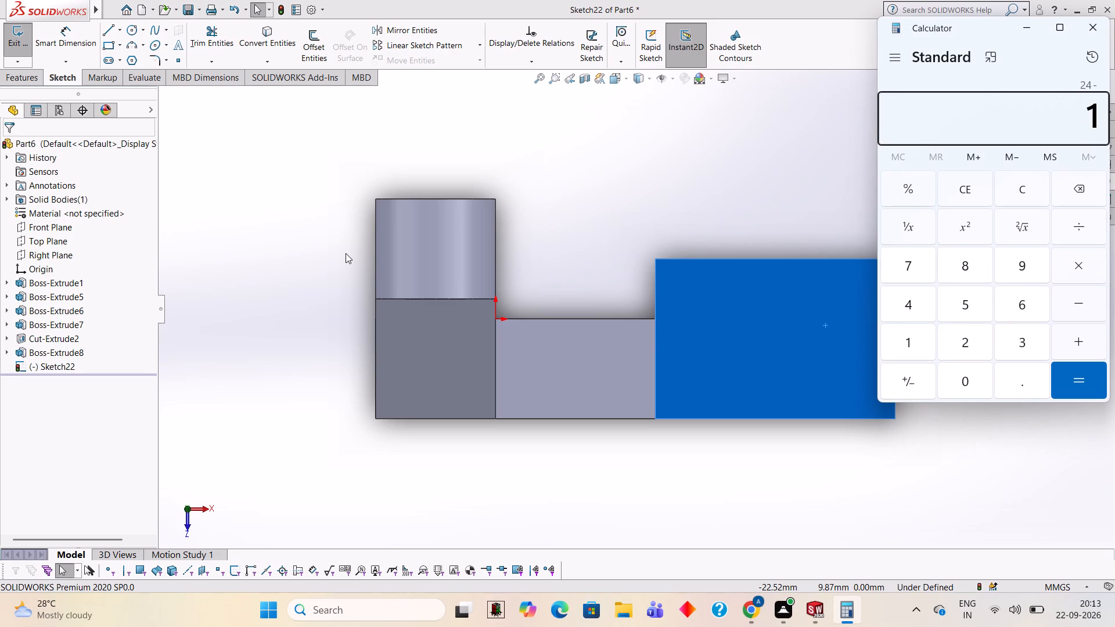
{"action": "key", "text": "5"}
{"action": "key", "text": "Return"}
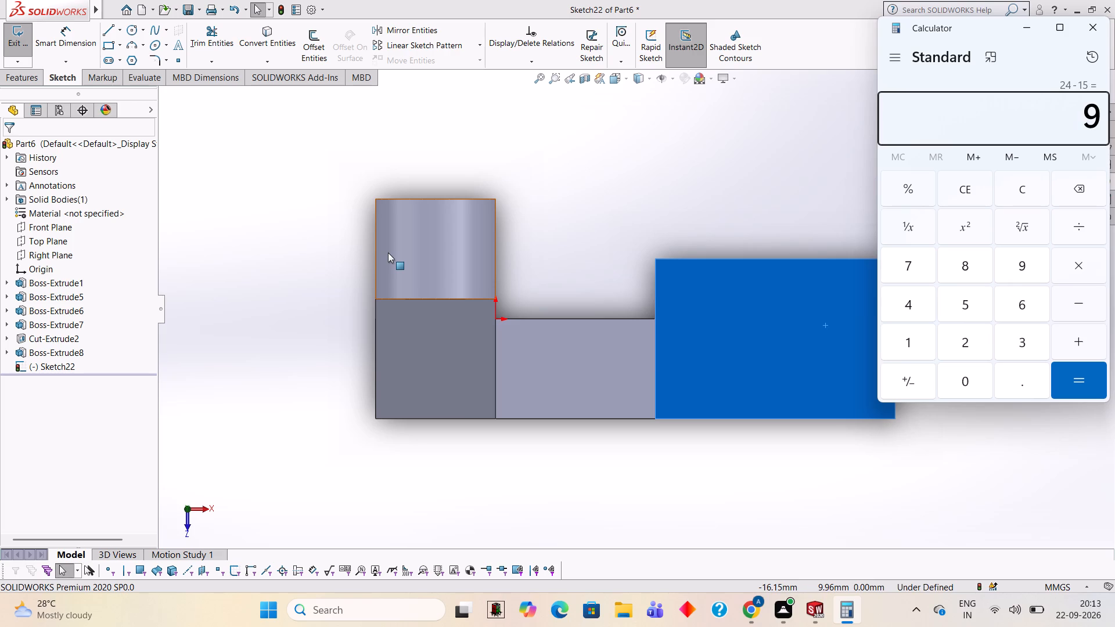
{"action": "key", "text": "slash"}
{"action": "key", "text": "2"}
{"action": "key", "text": "Return"}
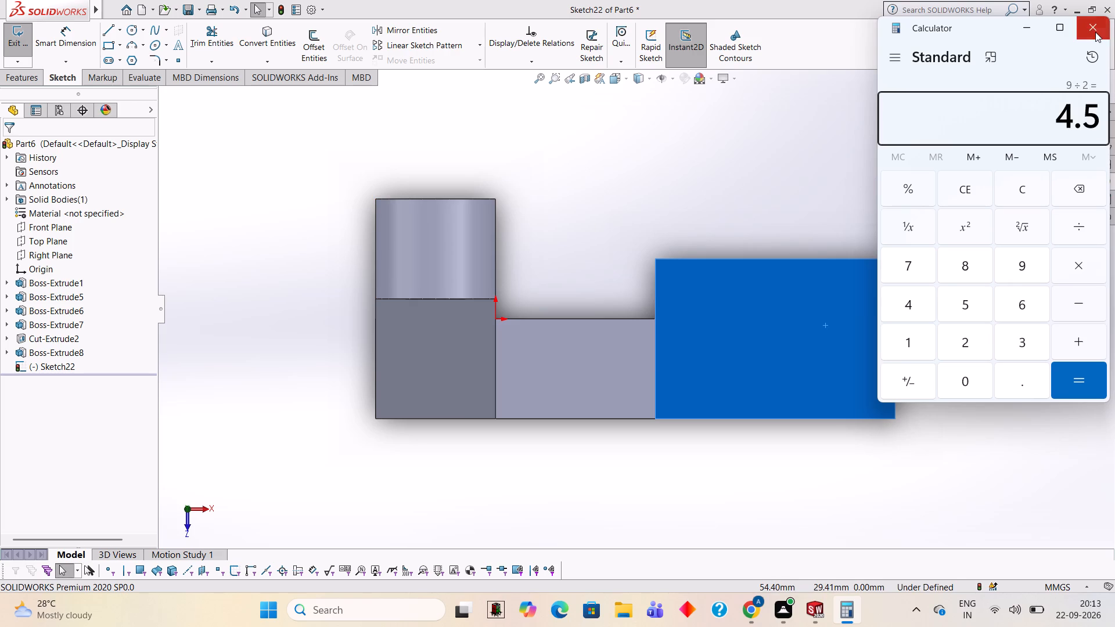
{"action": "left_click", "coordinate": [1095, 32]}
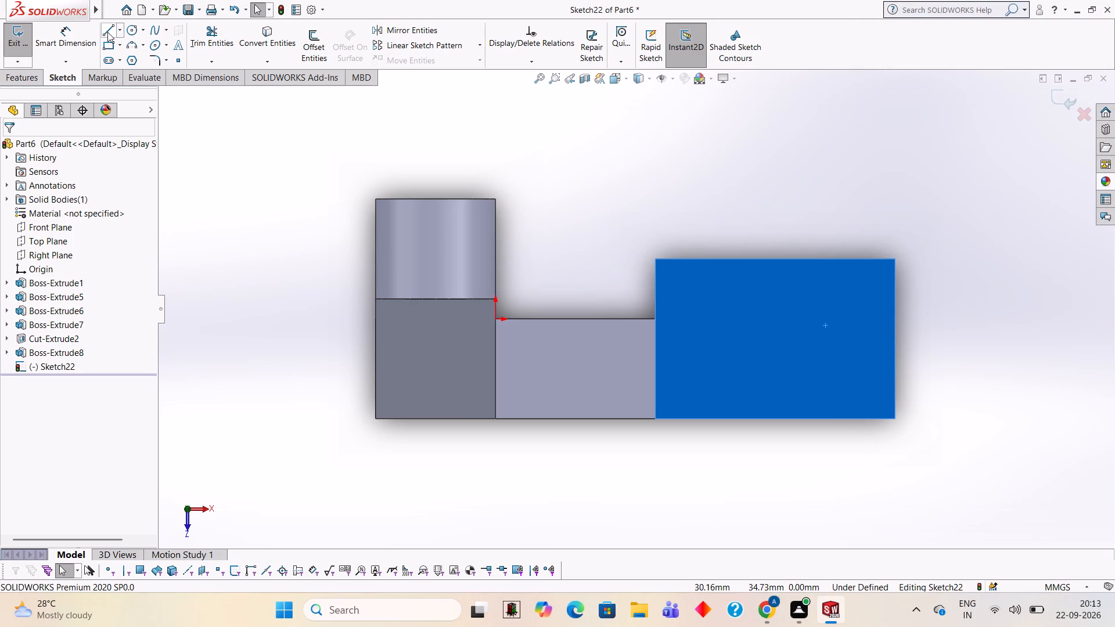
Sketch a closed 12 by 15 mm rectangle of lines projecting from the block's outer end edge, with 4.5 mm lines to both corners.
{"action": "left_click", "coordinate": [107, 32]}
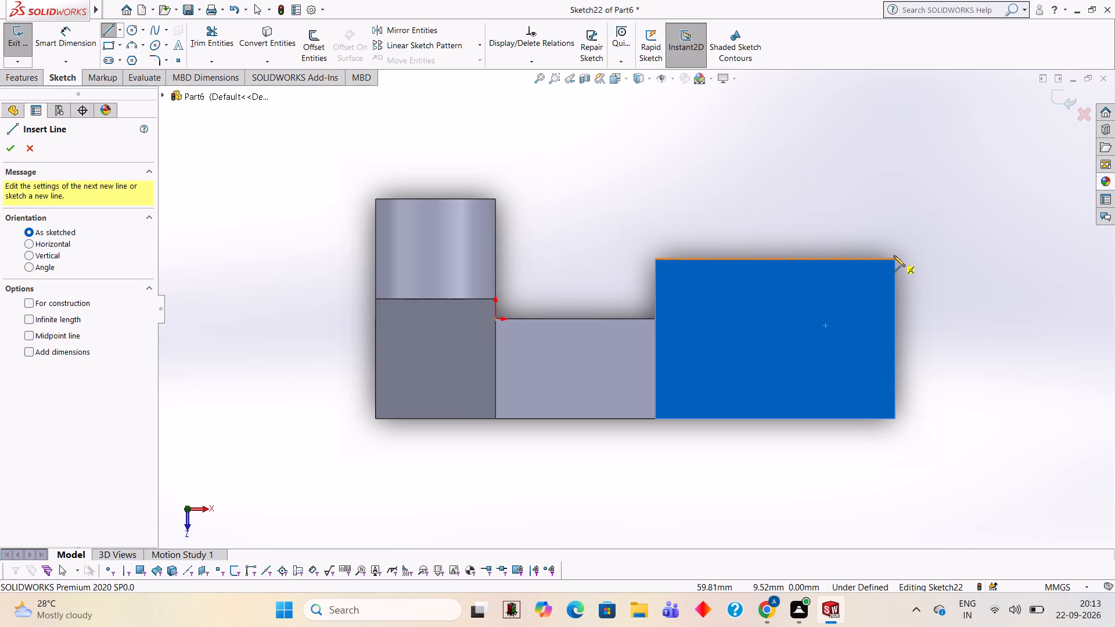
{"action": "left_click", "coordinate": [897, 257]}
{"action": "left_click", "coordinate": [893, 257]}
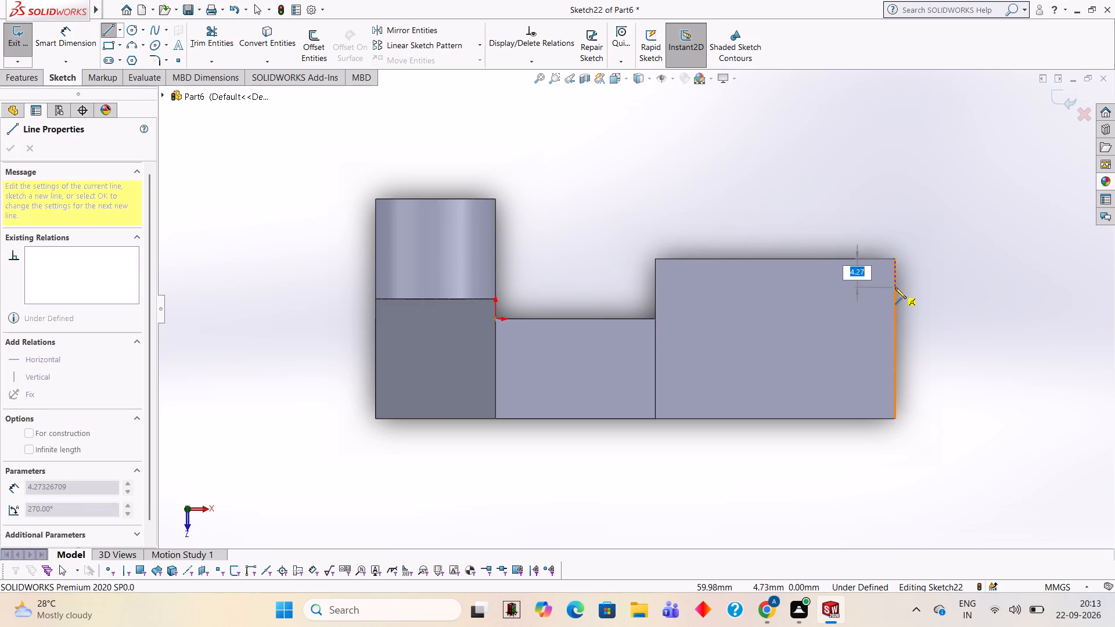
{"action": "type", "text": "4.5"}
{"action": "key", "text": "Return"}
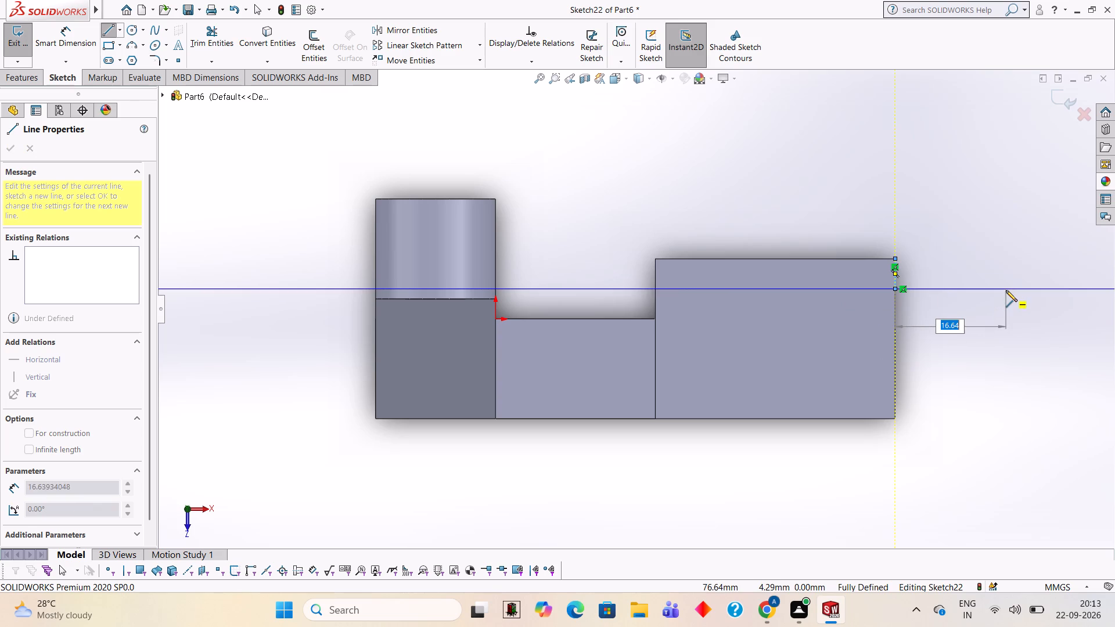
{"action": "type", "text": "12"}
{"action": "key", "text": "Return"}
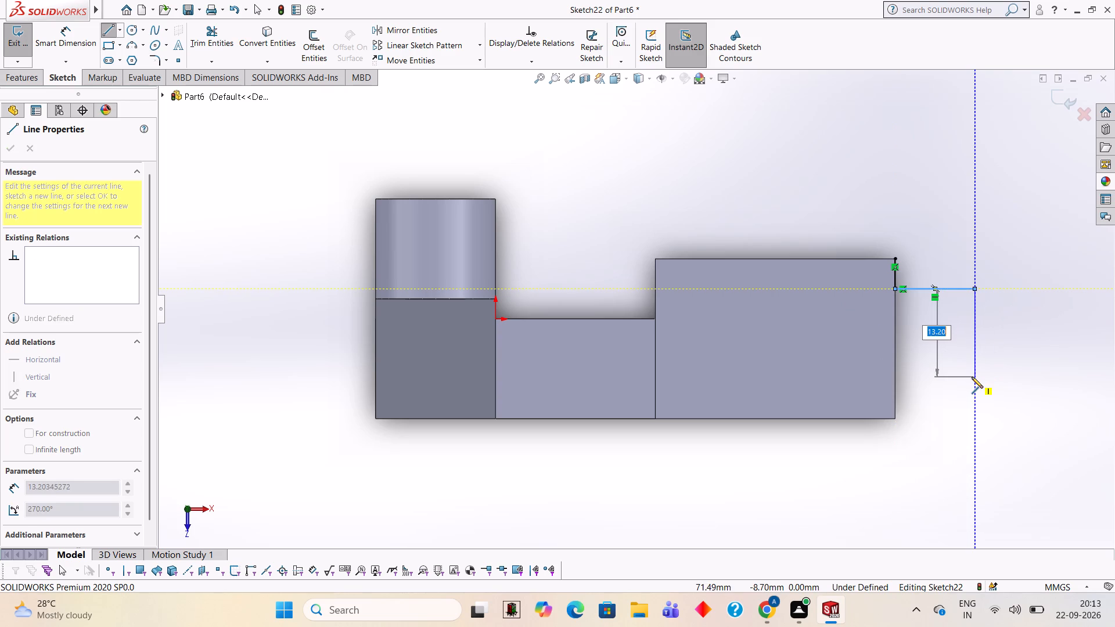
{"action": "type", "text": "15"}
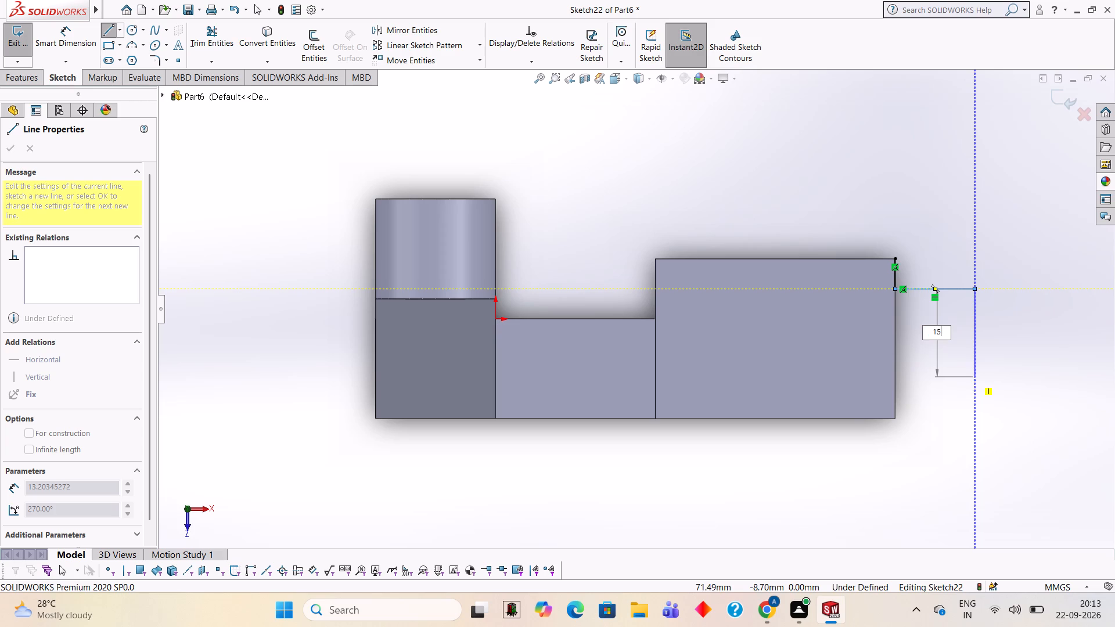
{"action": "key", "text": "Return"}
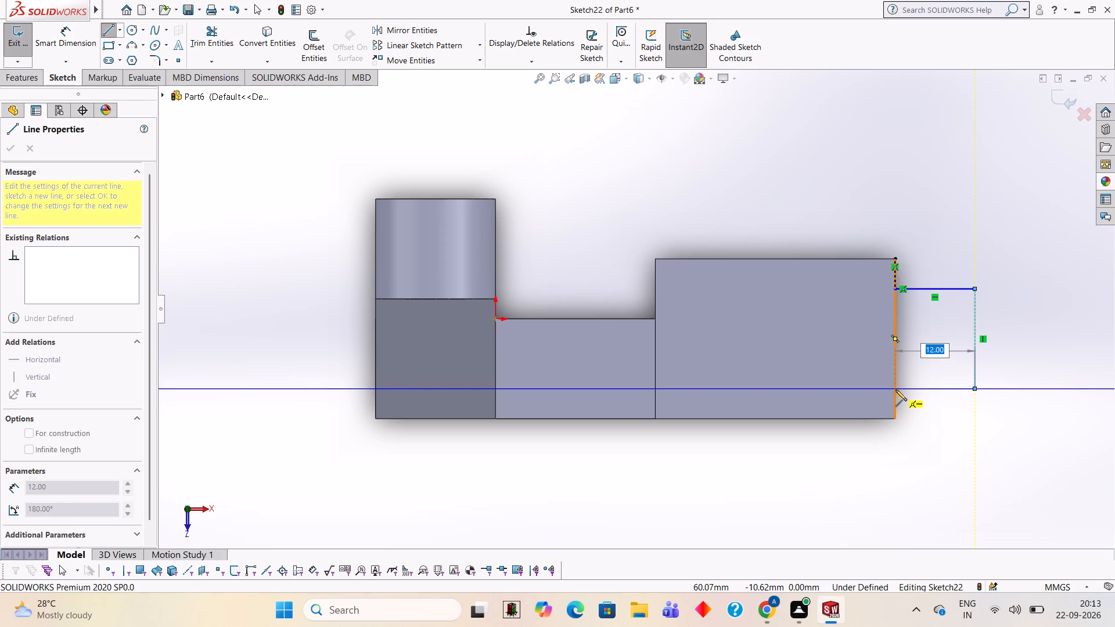
{"action": "type", "text": "12"}
{"action": "key", "text": "Return"}
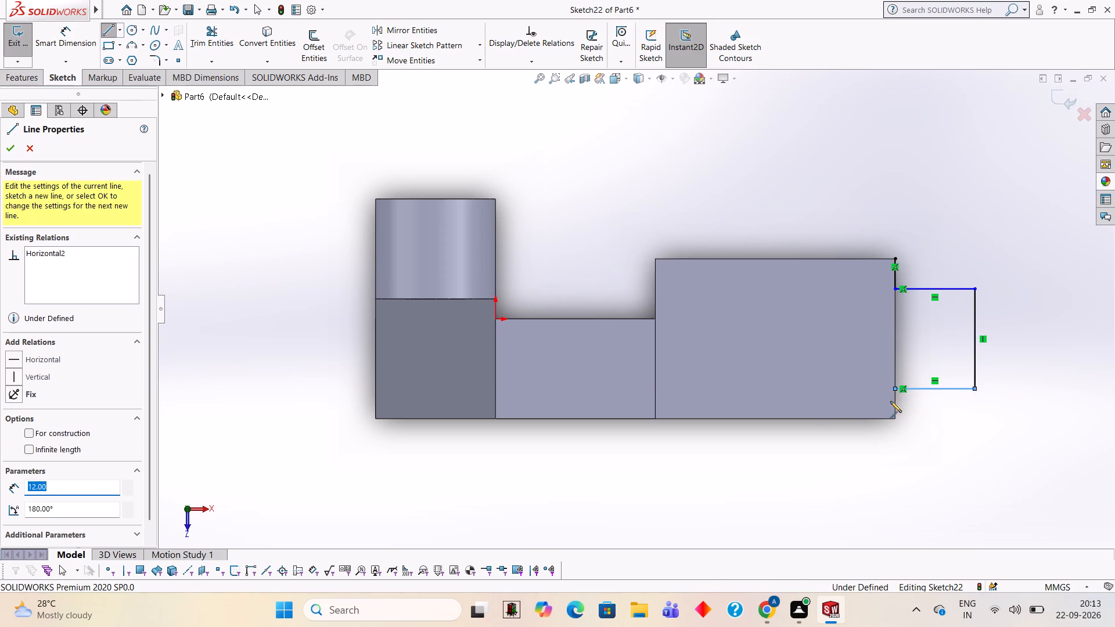
{"action": "type", "text": "4.5"}
{"action": "key", "text": "Return"}
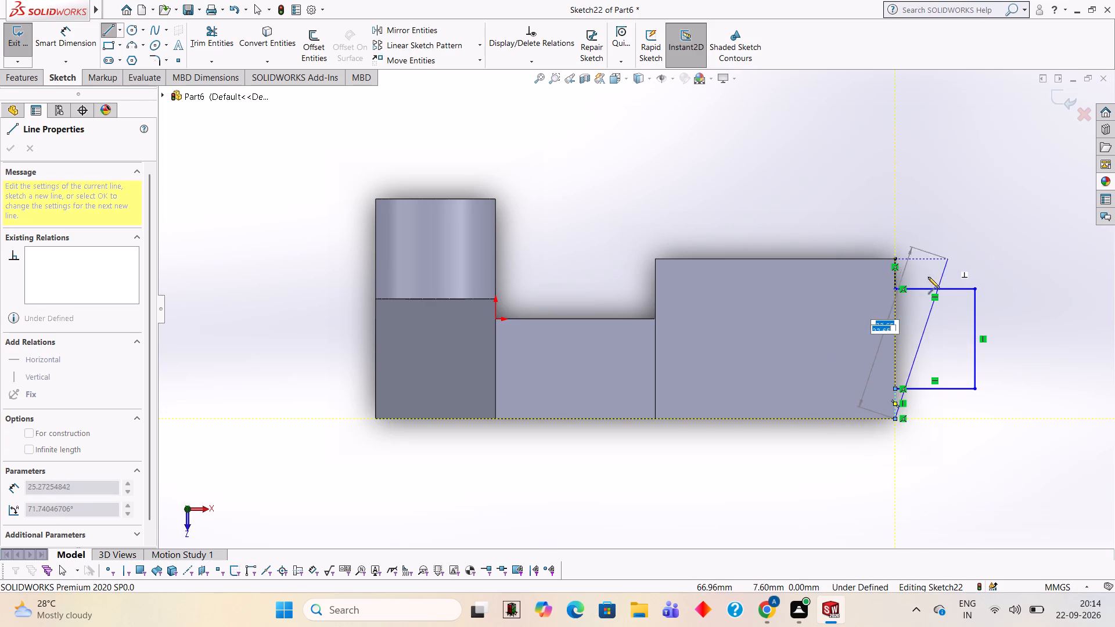
{"action": "left_click", "coordinate": [895, 290]}
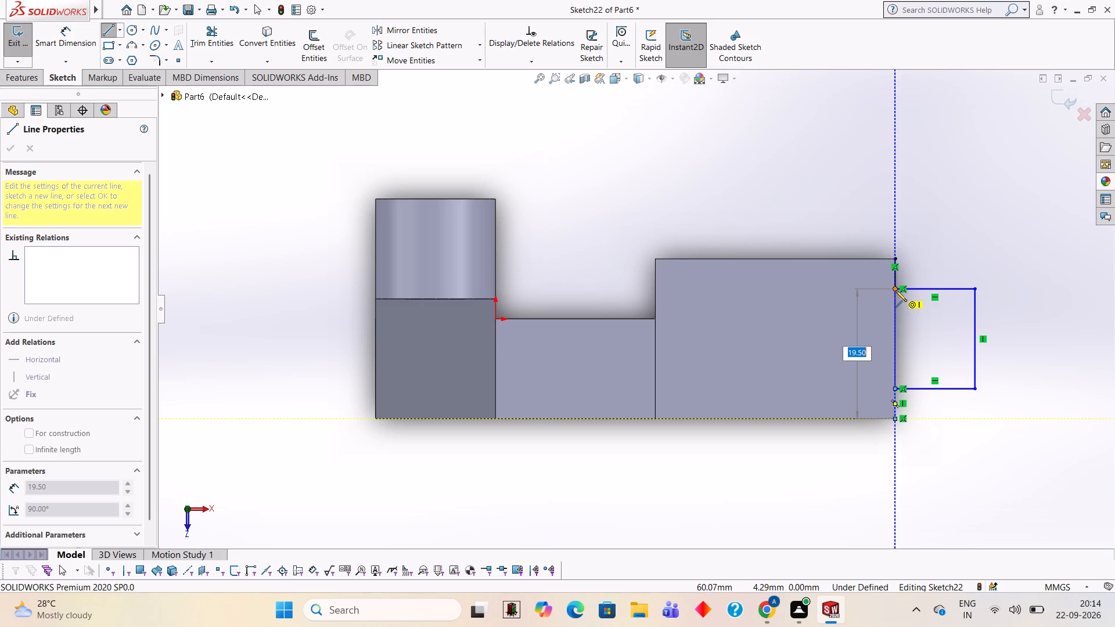
Trim the line segments along the block's end edge that extend beyond both sides of the 12 by 15 mm rectangle.
{"action": "left_click", "coordinate": [216, 31]}
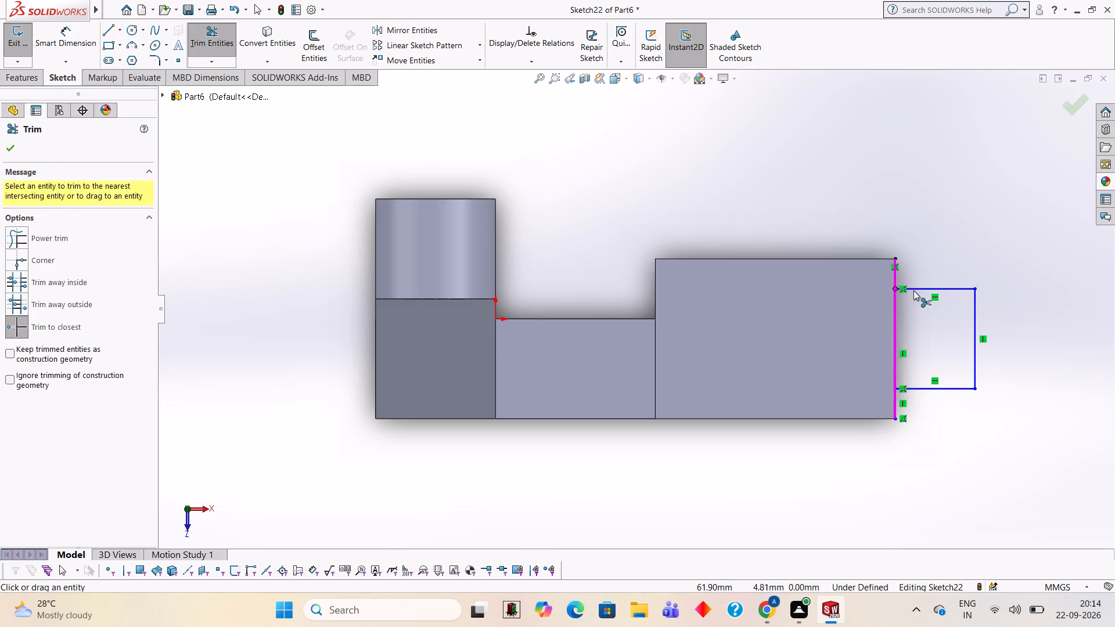
{"action": "left_click", "coordinate": [896, 275]}
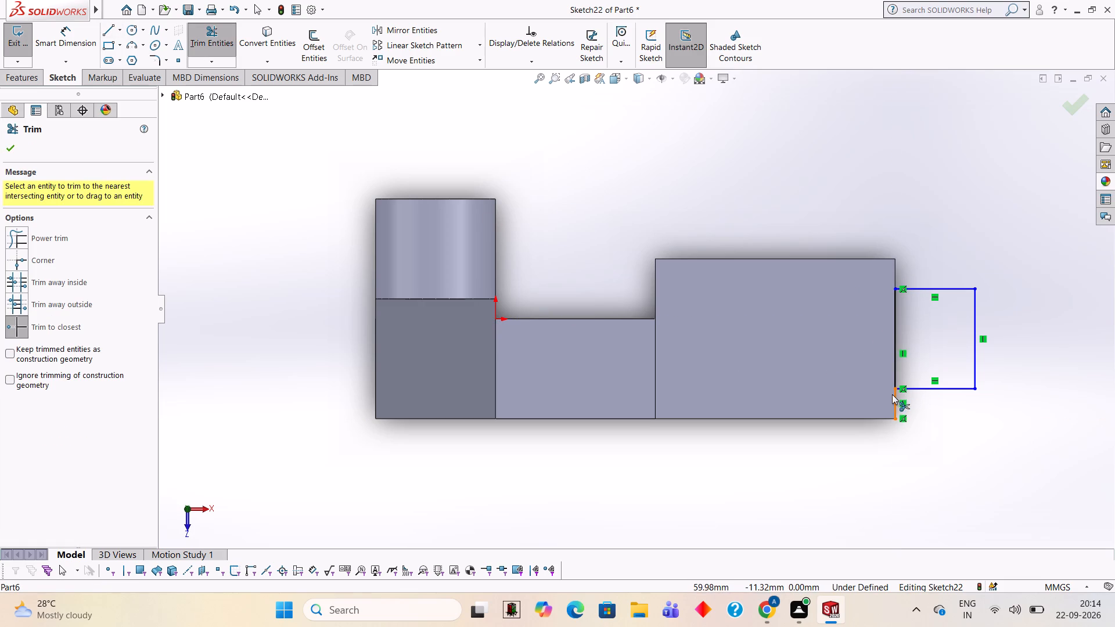
{"action": "left_click", "coordinate": [895, 395]}
{"action": "scroll", "coordinate": [1017, 366], "scroll_direction": "up", "scroll_amount": 2}
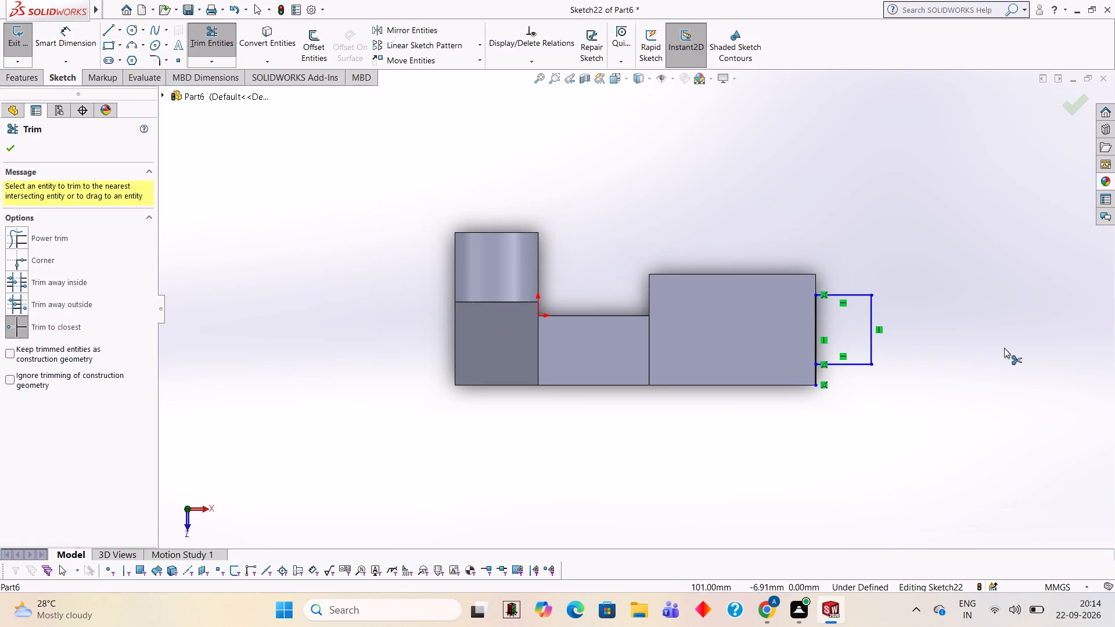
{"action": "middle_click_drag", "start_coordinate": [860, 401], "coordinate": [850, 336]}
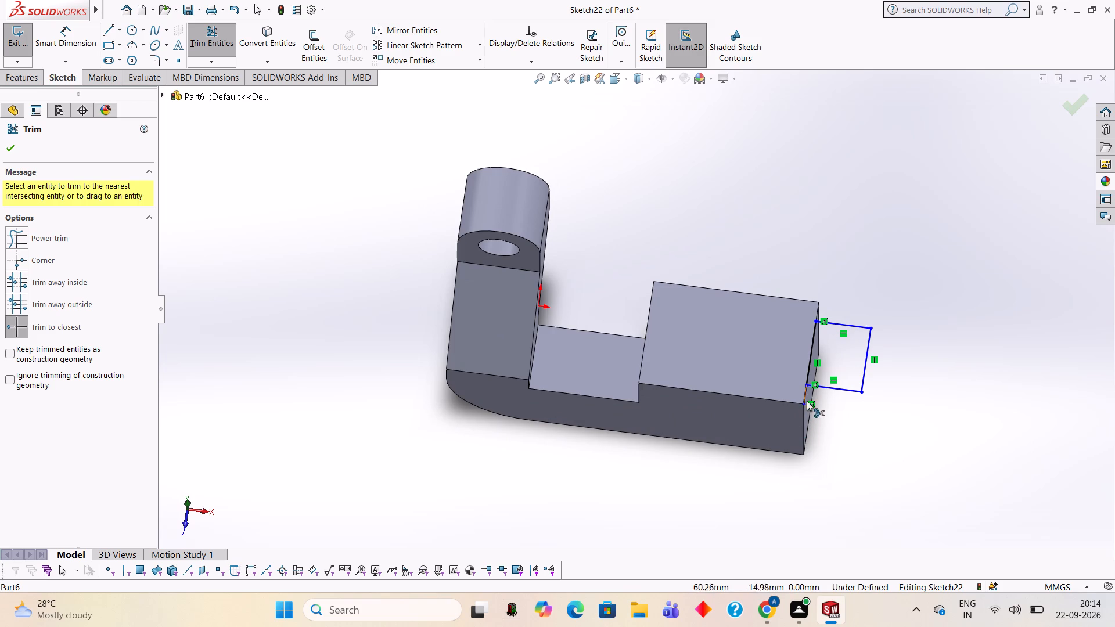
{"action": "left_click", "coordinate": [803, 395]}
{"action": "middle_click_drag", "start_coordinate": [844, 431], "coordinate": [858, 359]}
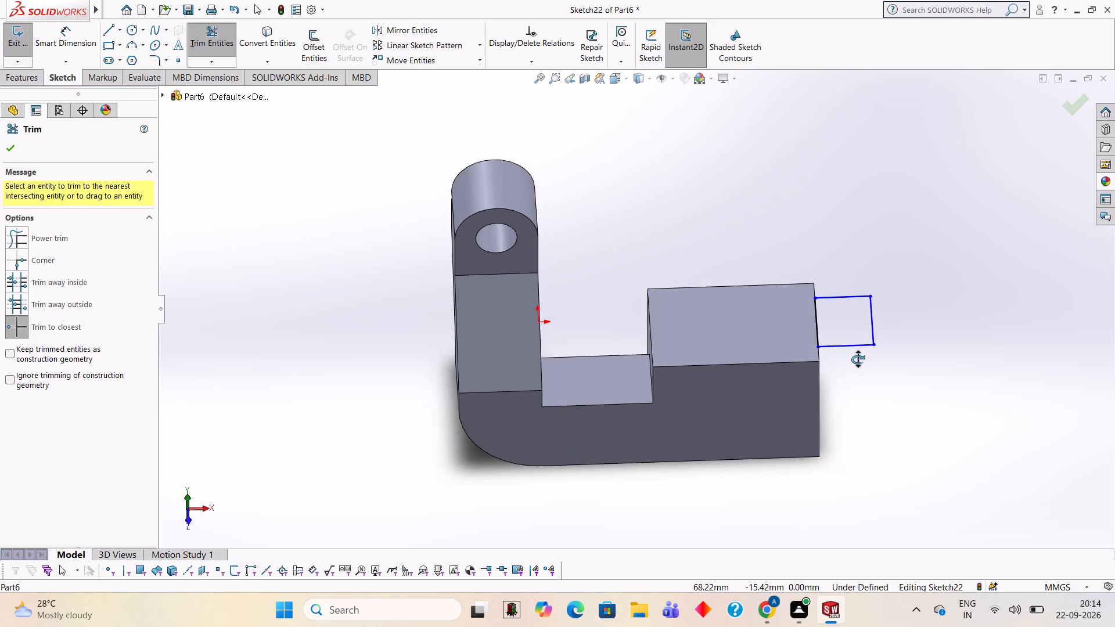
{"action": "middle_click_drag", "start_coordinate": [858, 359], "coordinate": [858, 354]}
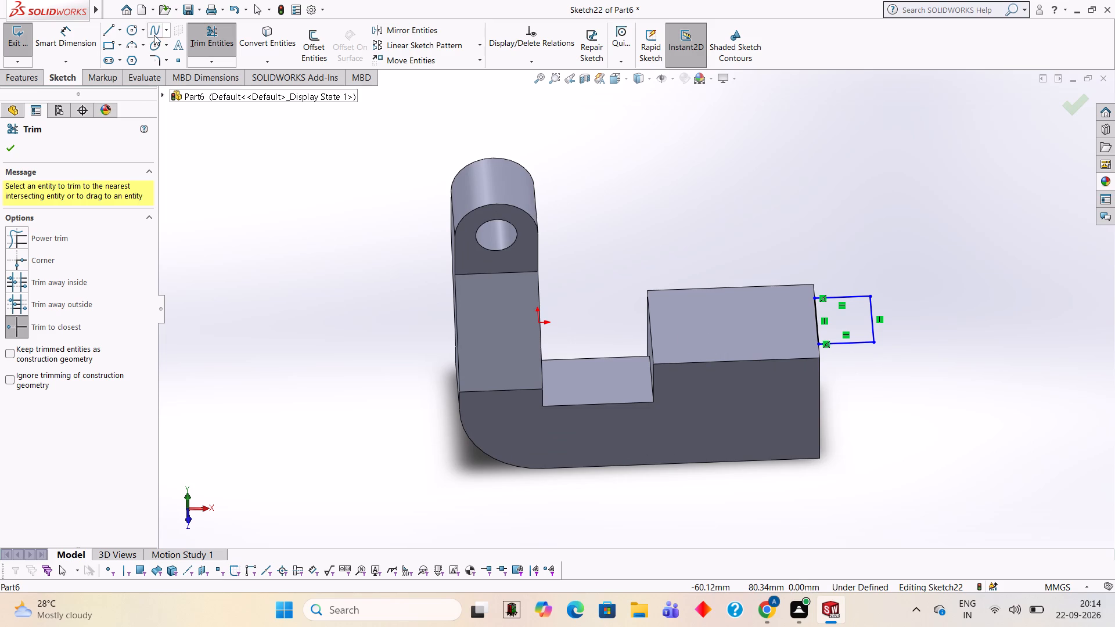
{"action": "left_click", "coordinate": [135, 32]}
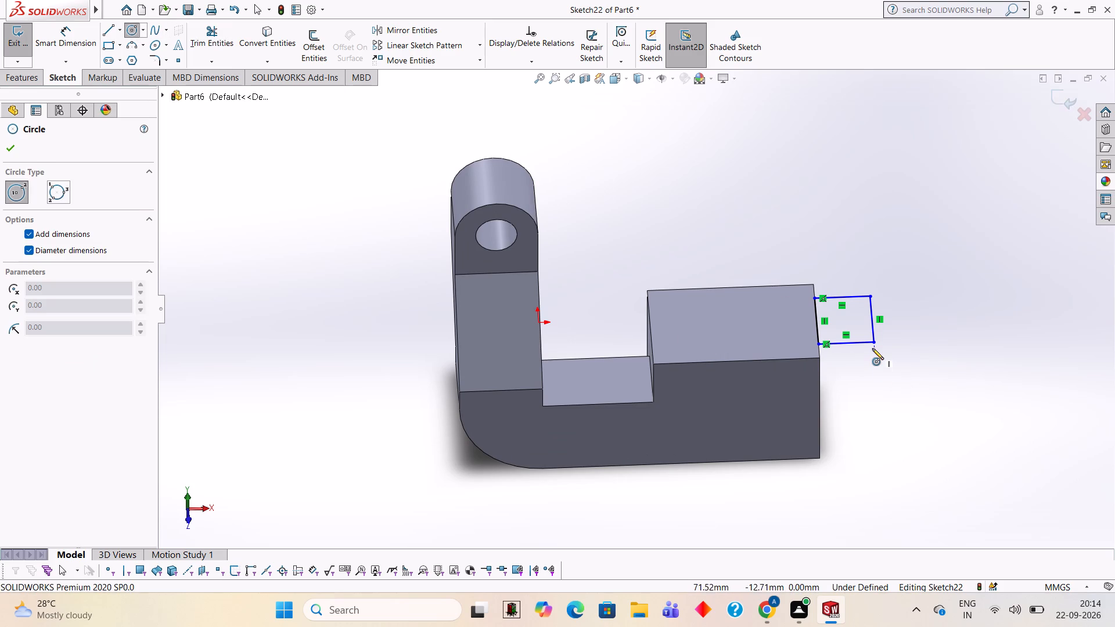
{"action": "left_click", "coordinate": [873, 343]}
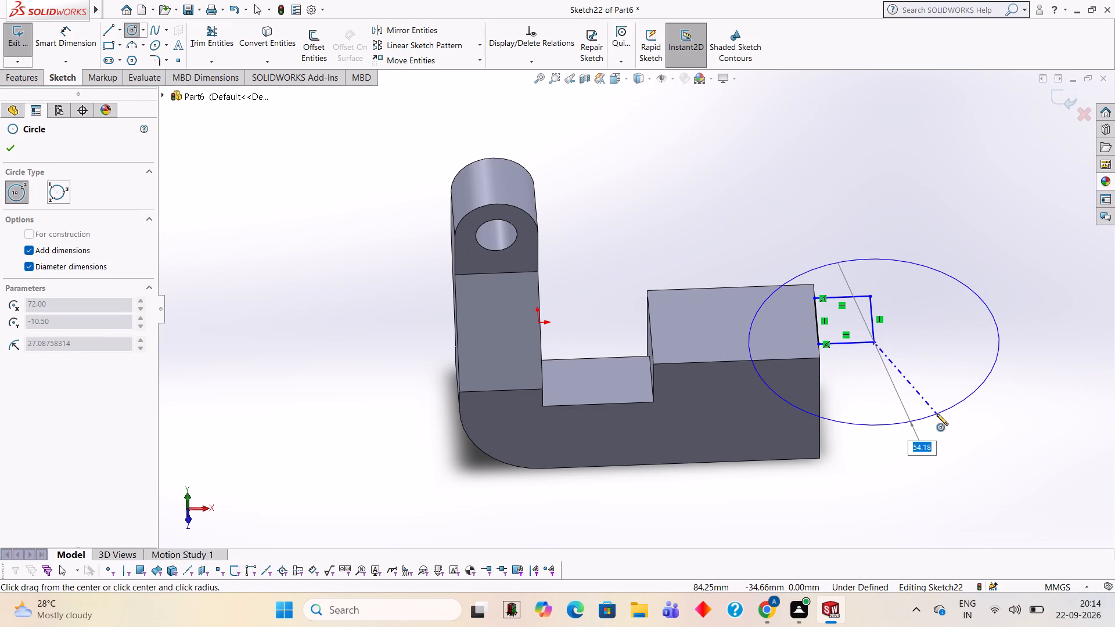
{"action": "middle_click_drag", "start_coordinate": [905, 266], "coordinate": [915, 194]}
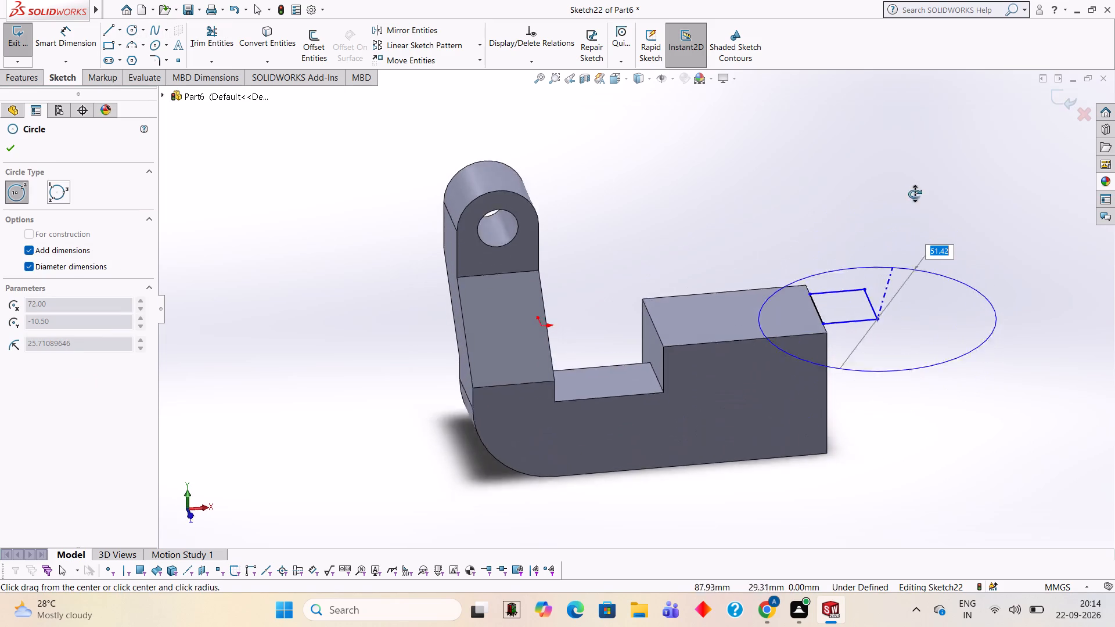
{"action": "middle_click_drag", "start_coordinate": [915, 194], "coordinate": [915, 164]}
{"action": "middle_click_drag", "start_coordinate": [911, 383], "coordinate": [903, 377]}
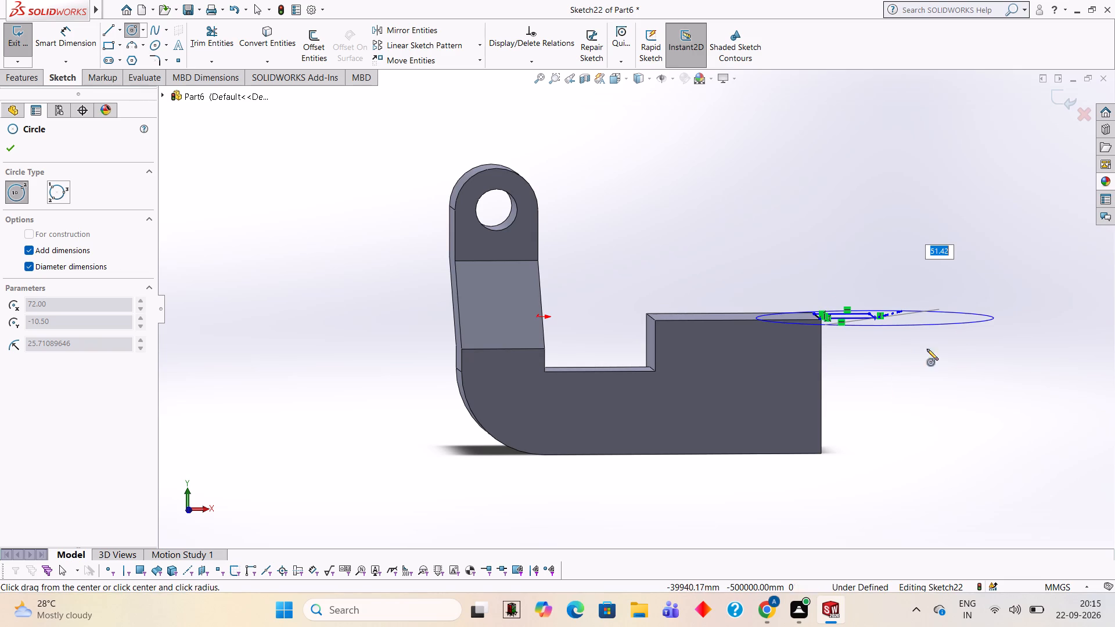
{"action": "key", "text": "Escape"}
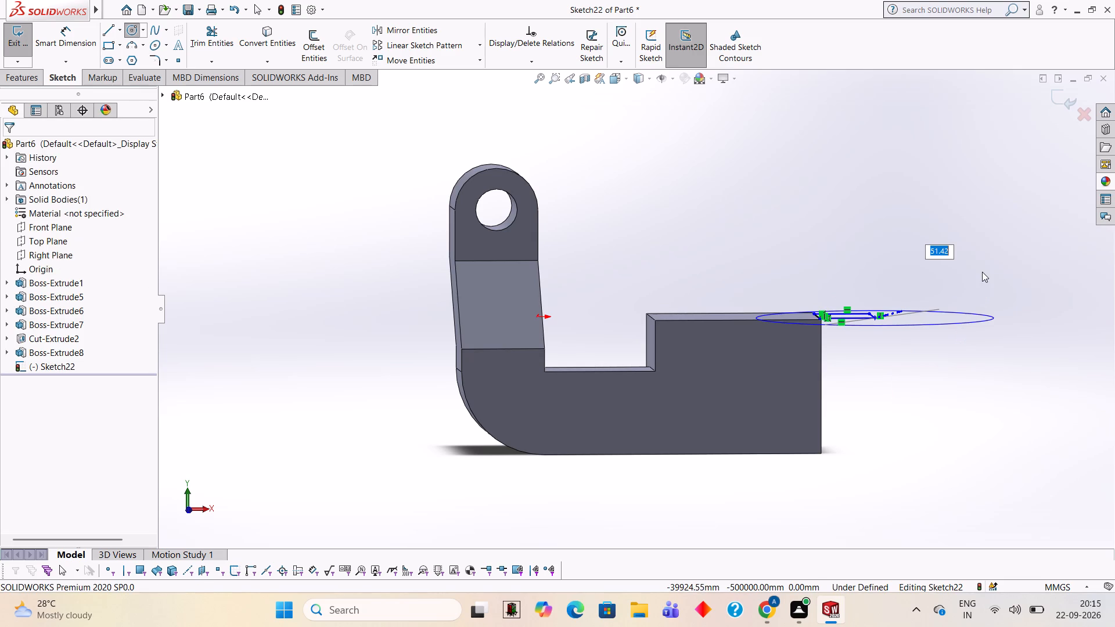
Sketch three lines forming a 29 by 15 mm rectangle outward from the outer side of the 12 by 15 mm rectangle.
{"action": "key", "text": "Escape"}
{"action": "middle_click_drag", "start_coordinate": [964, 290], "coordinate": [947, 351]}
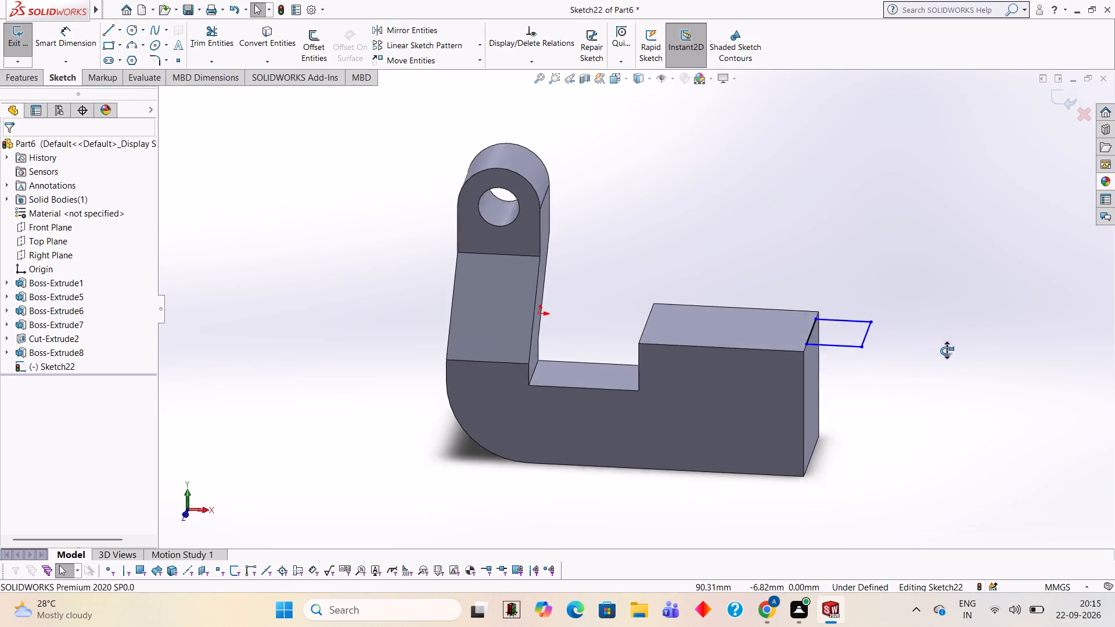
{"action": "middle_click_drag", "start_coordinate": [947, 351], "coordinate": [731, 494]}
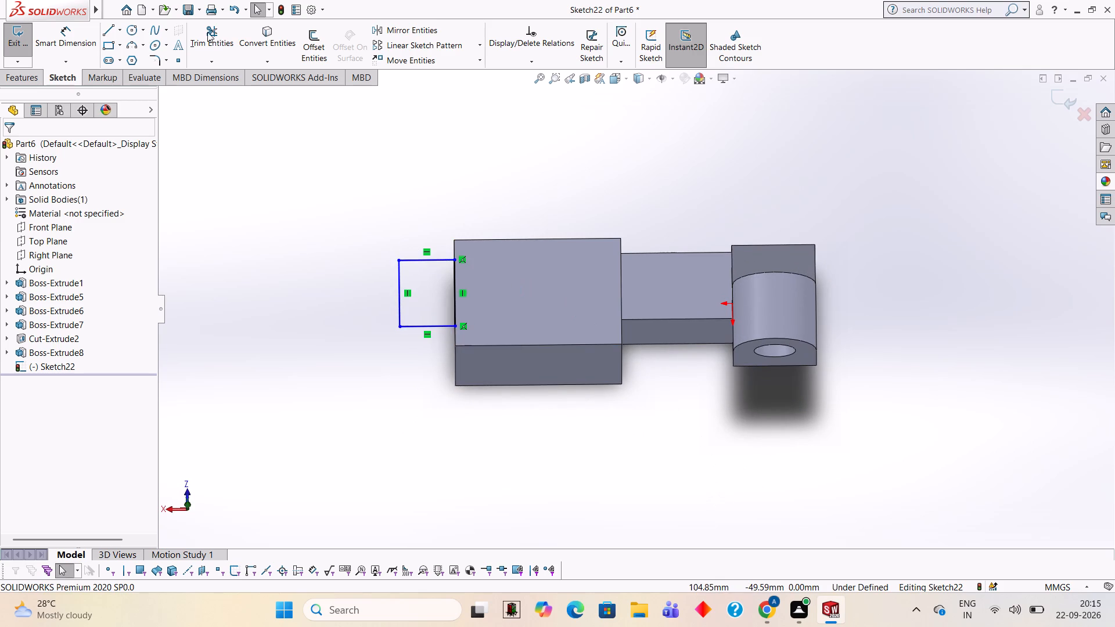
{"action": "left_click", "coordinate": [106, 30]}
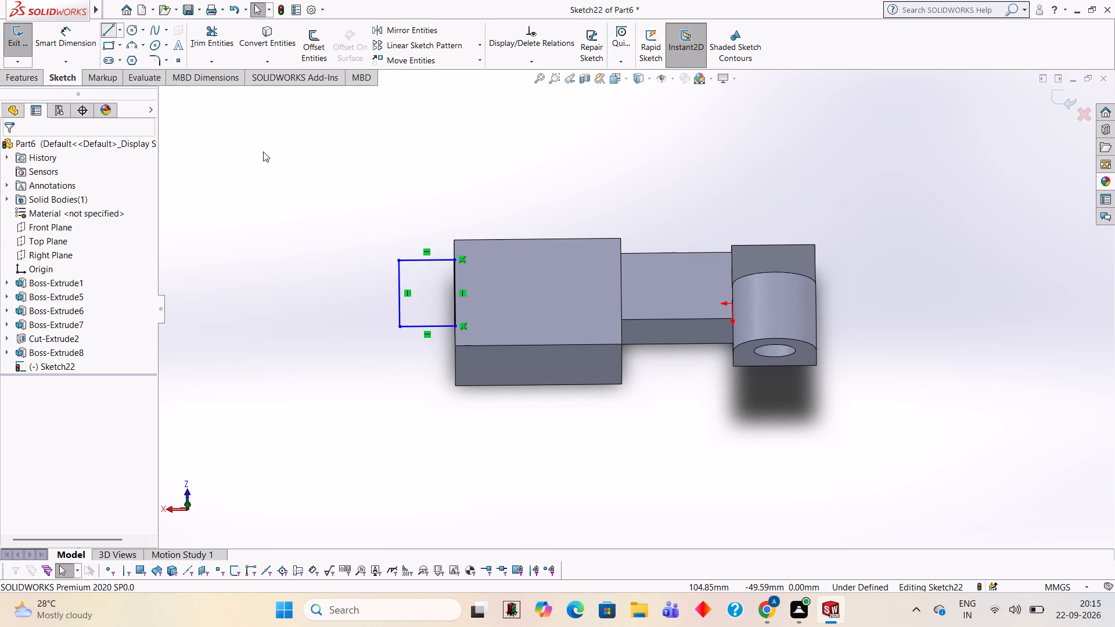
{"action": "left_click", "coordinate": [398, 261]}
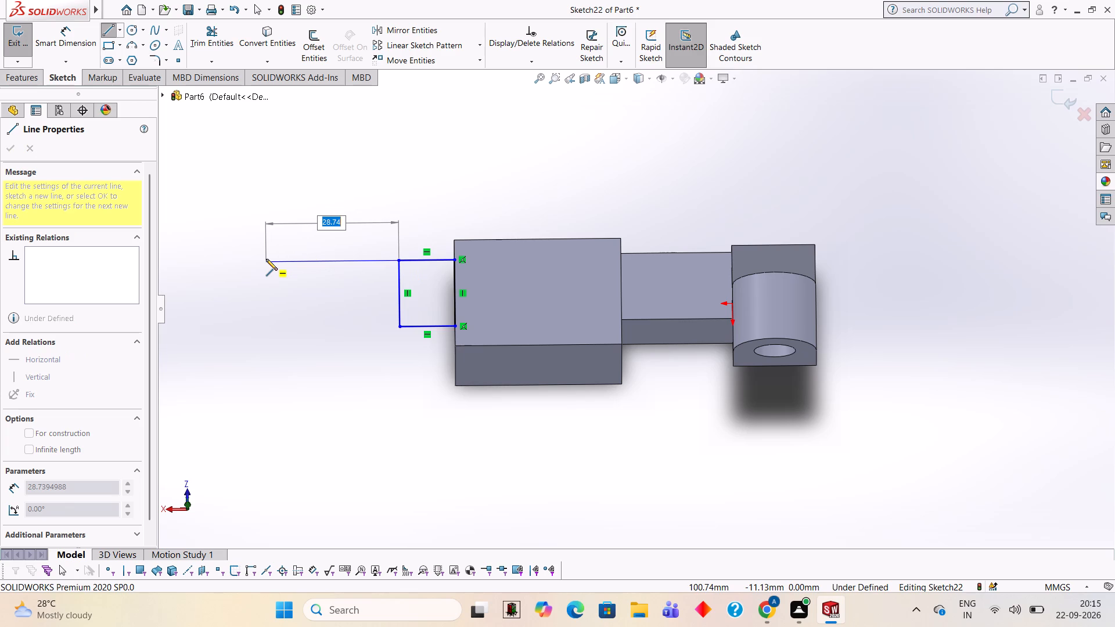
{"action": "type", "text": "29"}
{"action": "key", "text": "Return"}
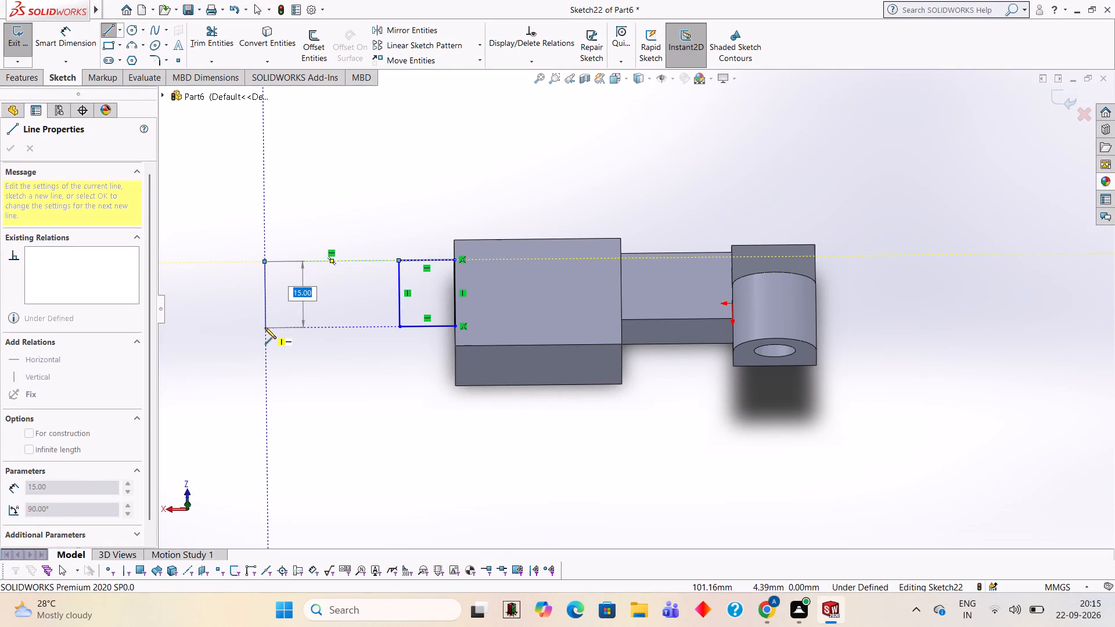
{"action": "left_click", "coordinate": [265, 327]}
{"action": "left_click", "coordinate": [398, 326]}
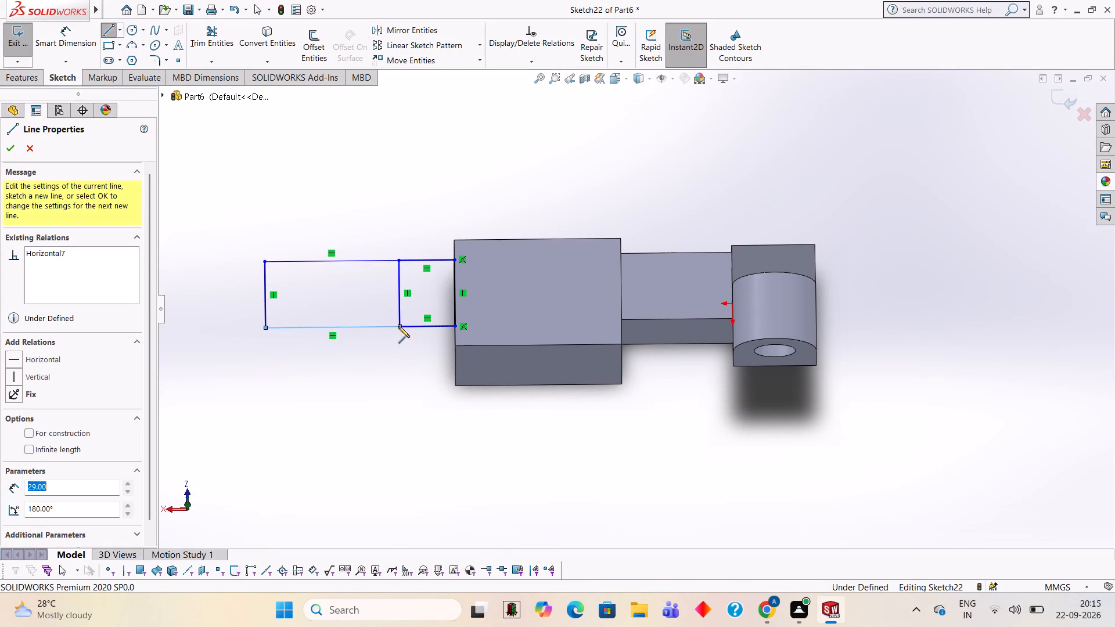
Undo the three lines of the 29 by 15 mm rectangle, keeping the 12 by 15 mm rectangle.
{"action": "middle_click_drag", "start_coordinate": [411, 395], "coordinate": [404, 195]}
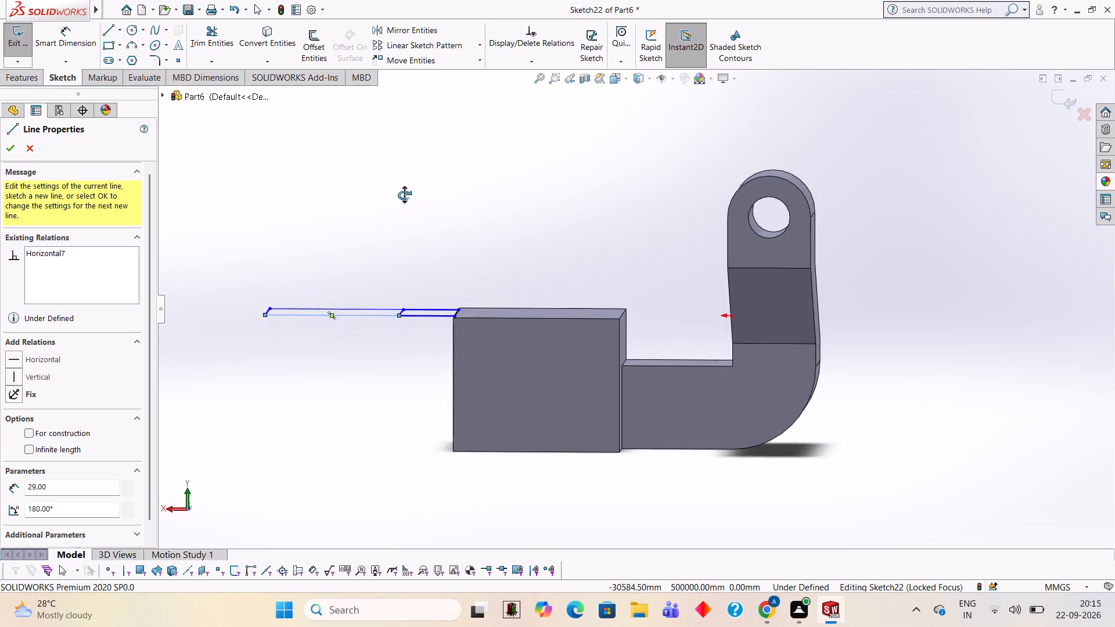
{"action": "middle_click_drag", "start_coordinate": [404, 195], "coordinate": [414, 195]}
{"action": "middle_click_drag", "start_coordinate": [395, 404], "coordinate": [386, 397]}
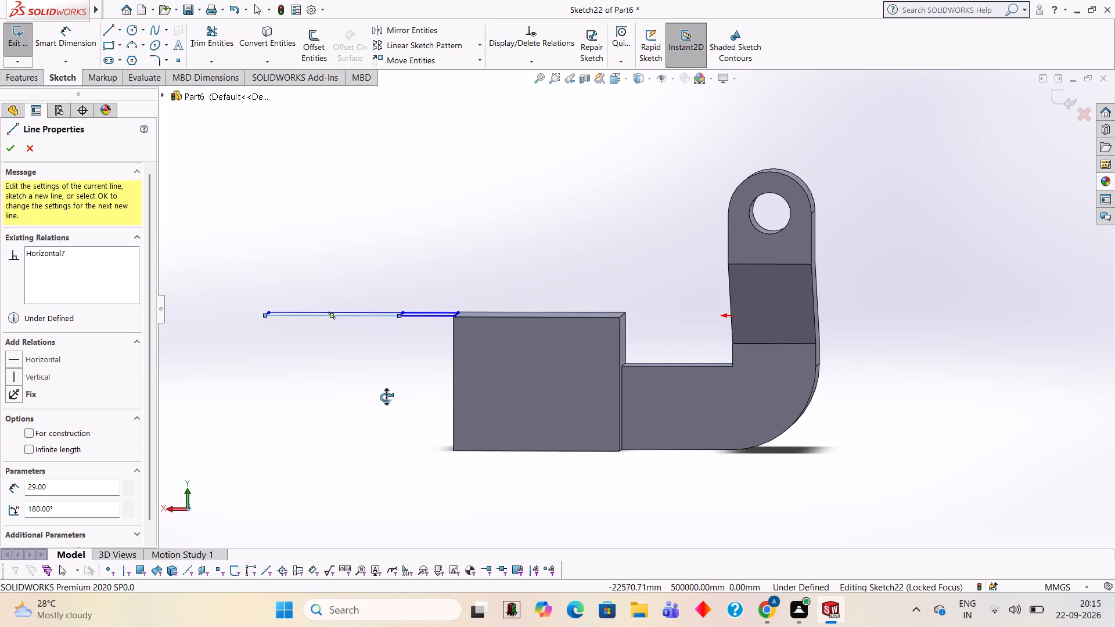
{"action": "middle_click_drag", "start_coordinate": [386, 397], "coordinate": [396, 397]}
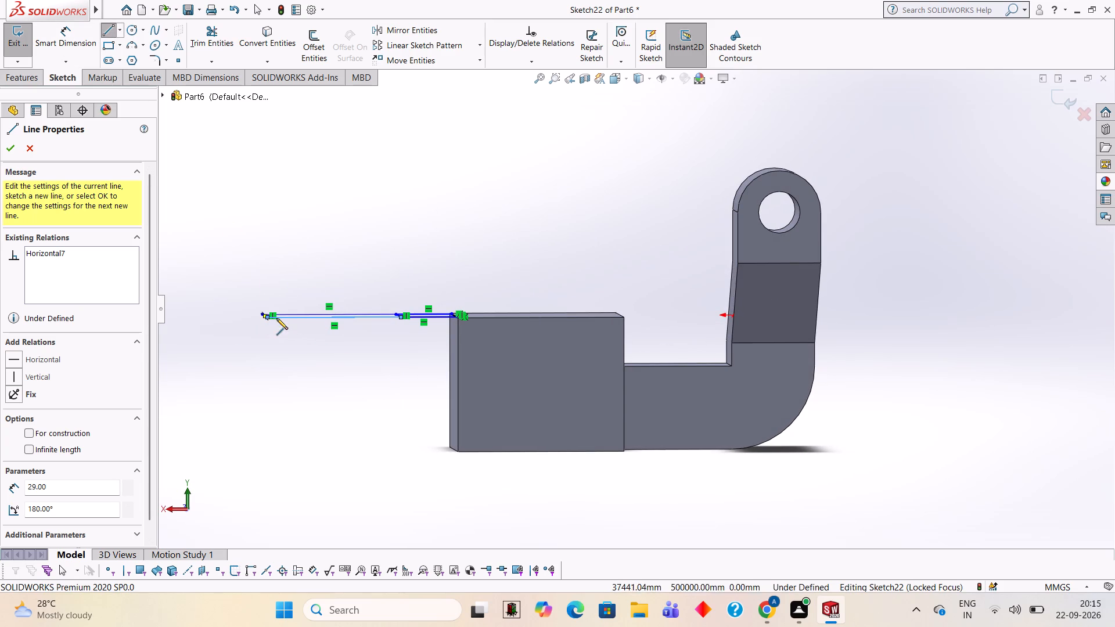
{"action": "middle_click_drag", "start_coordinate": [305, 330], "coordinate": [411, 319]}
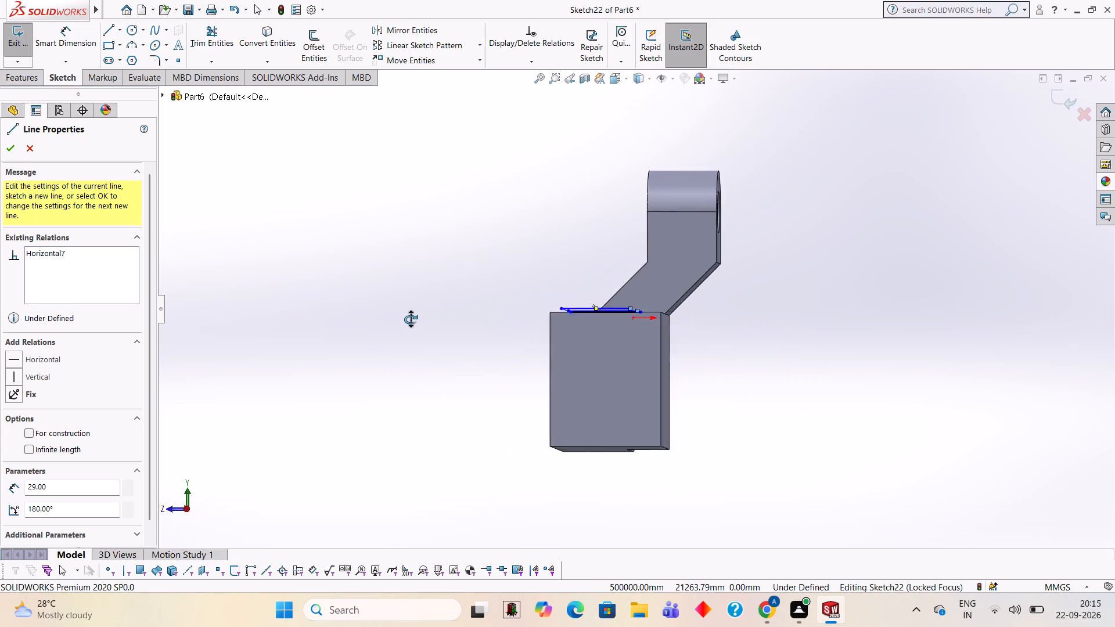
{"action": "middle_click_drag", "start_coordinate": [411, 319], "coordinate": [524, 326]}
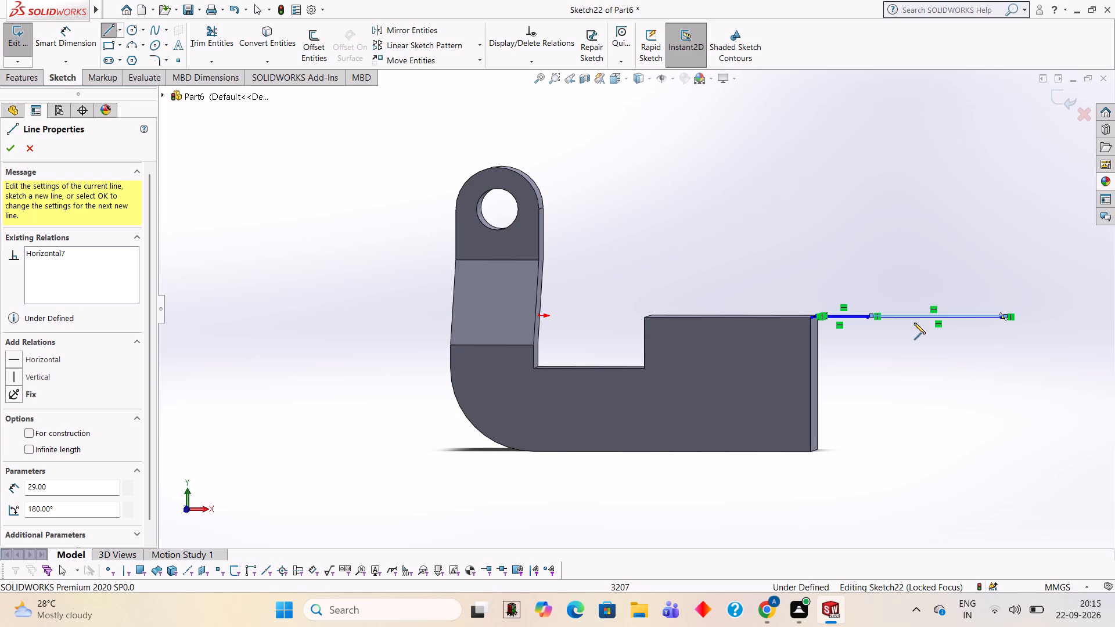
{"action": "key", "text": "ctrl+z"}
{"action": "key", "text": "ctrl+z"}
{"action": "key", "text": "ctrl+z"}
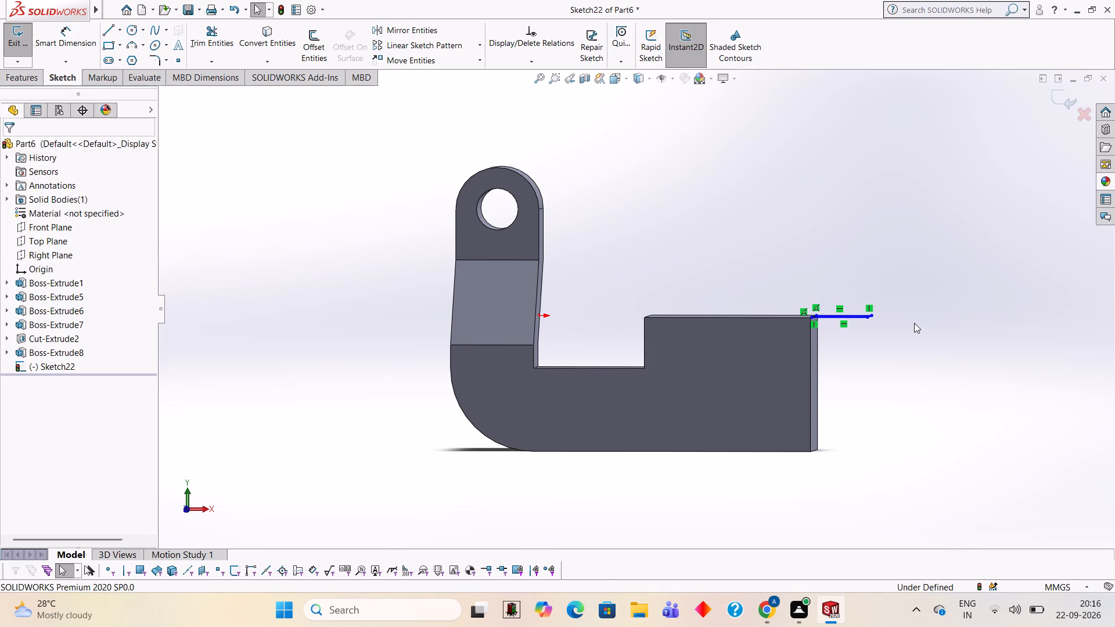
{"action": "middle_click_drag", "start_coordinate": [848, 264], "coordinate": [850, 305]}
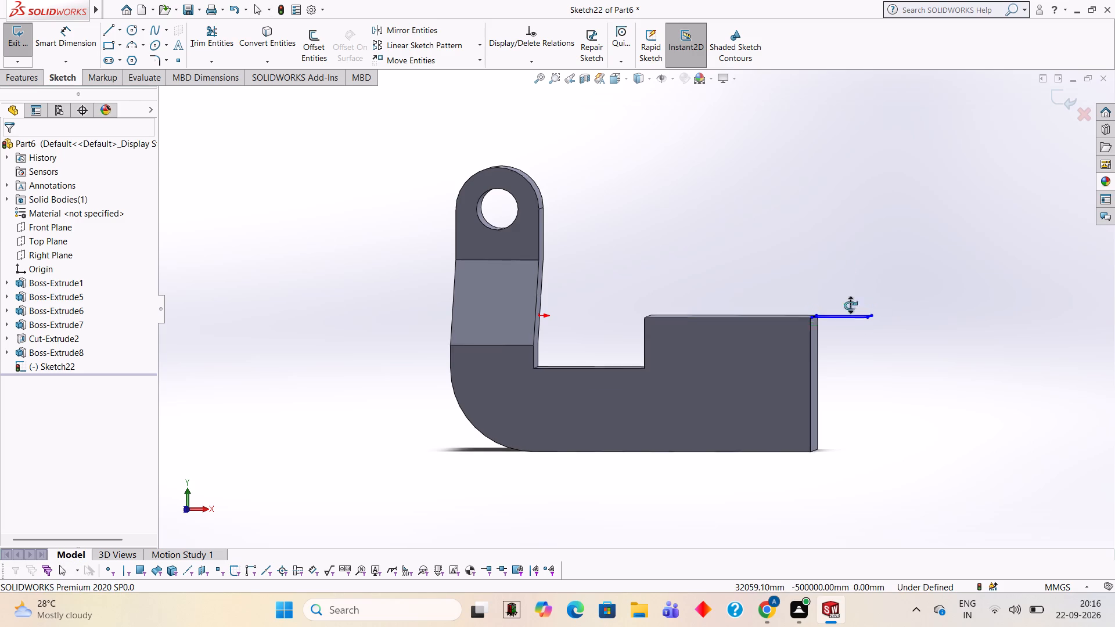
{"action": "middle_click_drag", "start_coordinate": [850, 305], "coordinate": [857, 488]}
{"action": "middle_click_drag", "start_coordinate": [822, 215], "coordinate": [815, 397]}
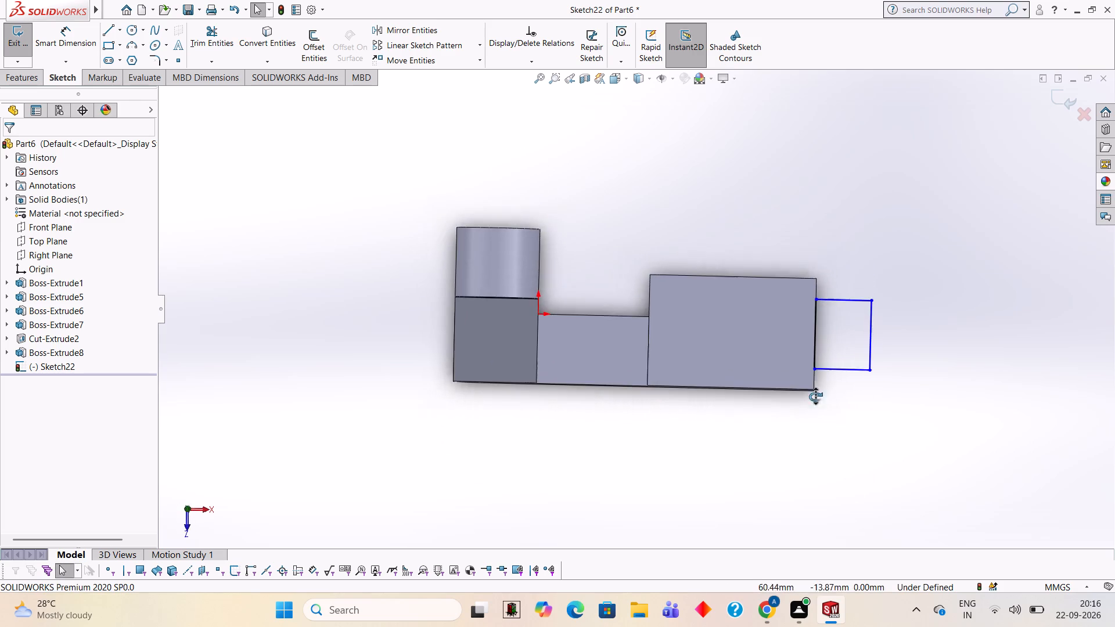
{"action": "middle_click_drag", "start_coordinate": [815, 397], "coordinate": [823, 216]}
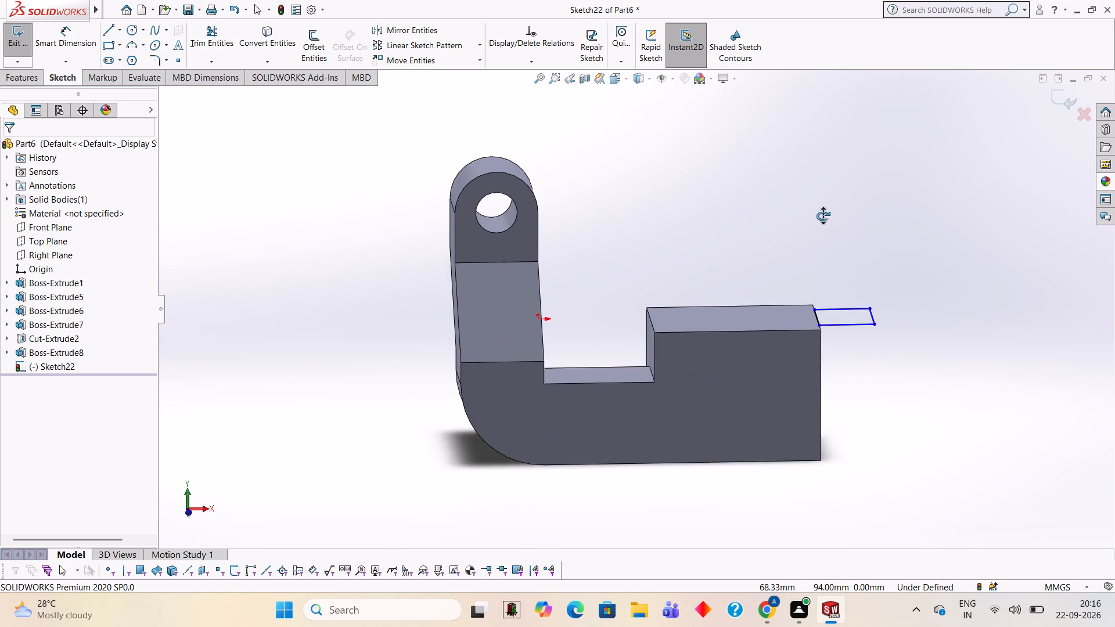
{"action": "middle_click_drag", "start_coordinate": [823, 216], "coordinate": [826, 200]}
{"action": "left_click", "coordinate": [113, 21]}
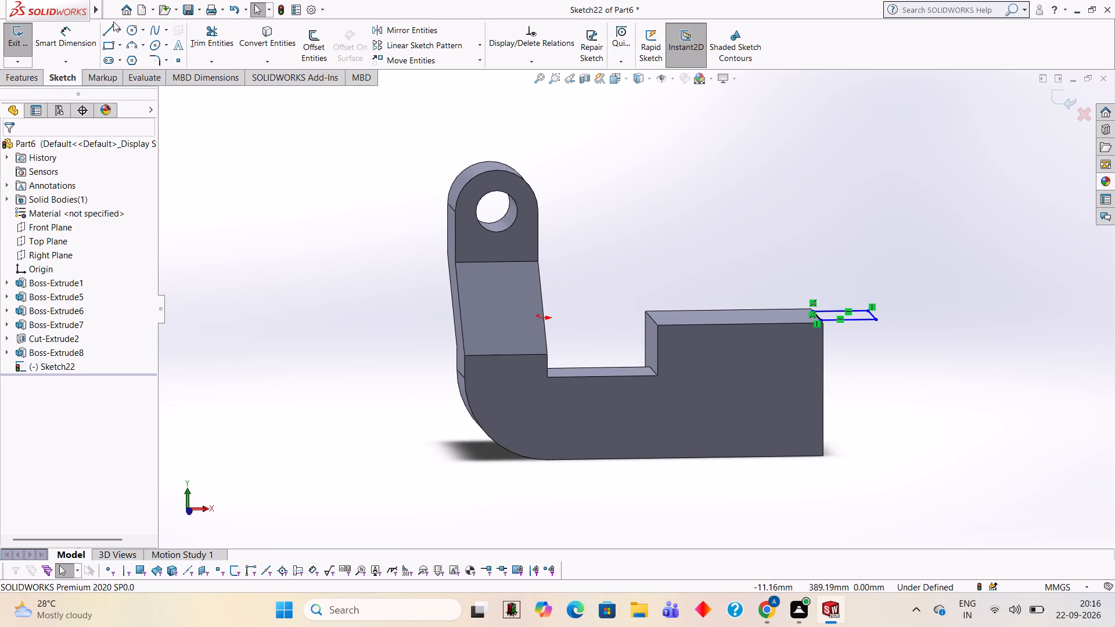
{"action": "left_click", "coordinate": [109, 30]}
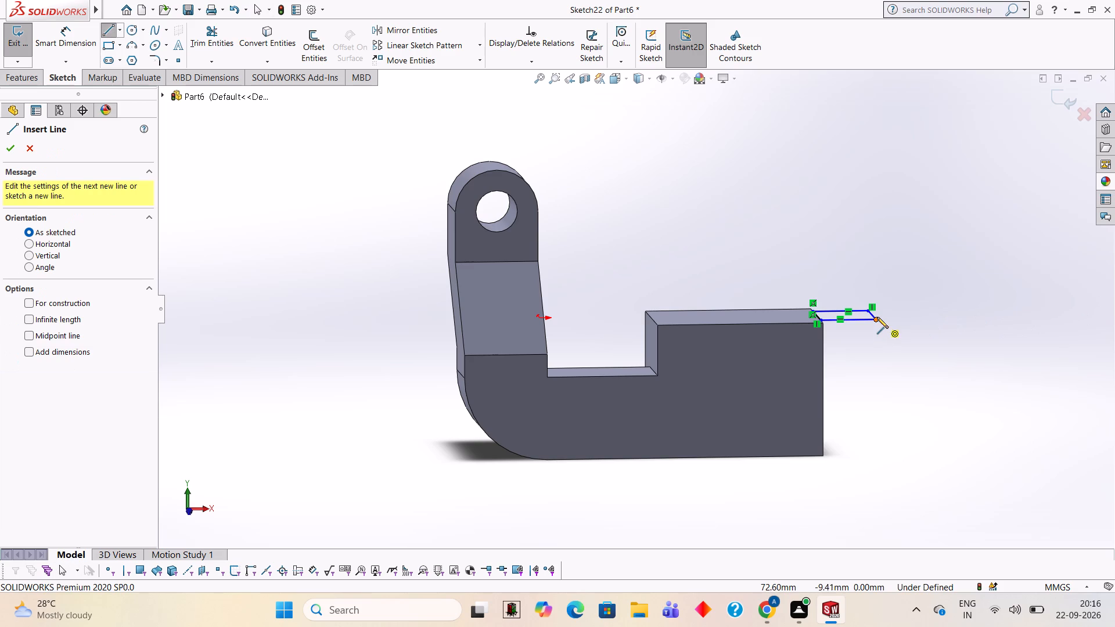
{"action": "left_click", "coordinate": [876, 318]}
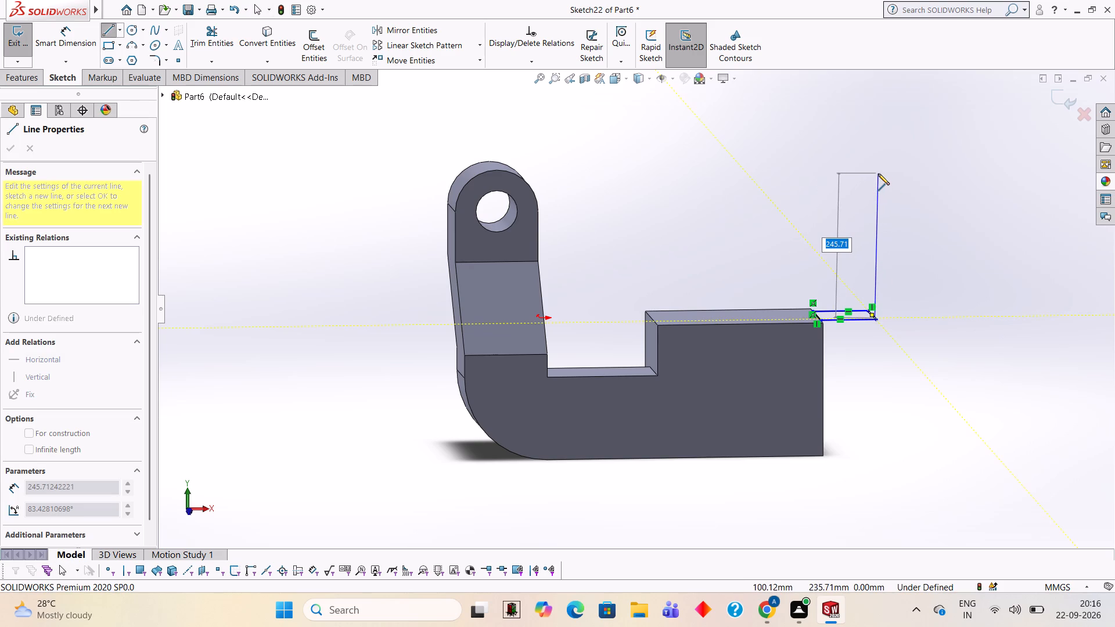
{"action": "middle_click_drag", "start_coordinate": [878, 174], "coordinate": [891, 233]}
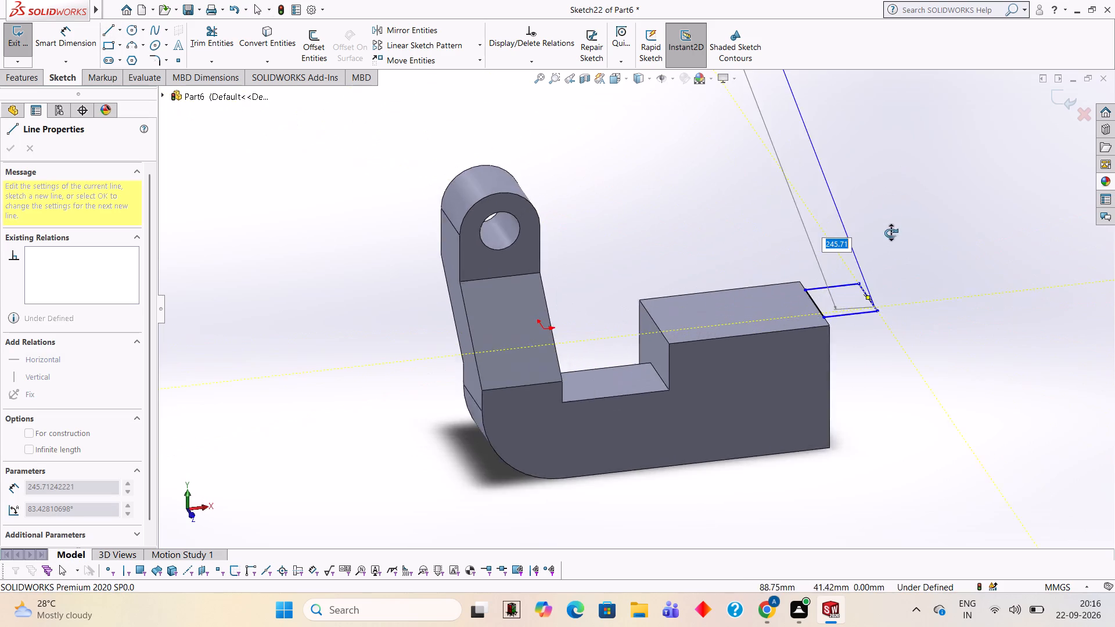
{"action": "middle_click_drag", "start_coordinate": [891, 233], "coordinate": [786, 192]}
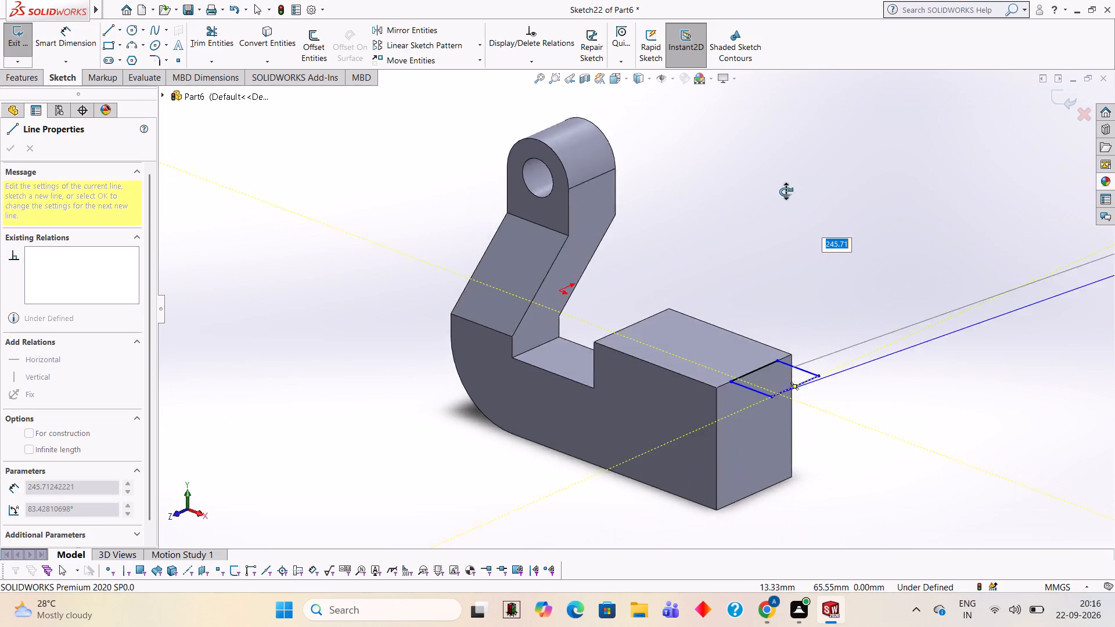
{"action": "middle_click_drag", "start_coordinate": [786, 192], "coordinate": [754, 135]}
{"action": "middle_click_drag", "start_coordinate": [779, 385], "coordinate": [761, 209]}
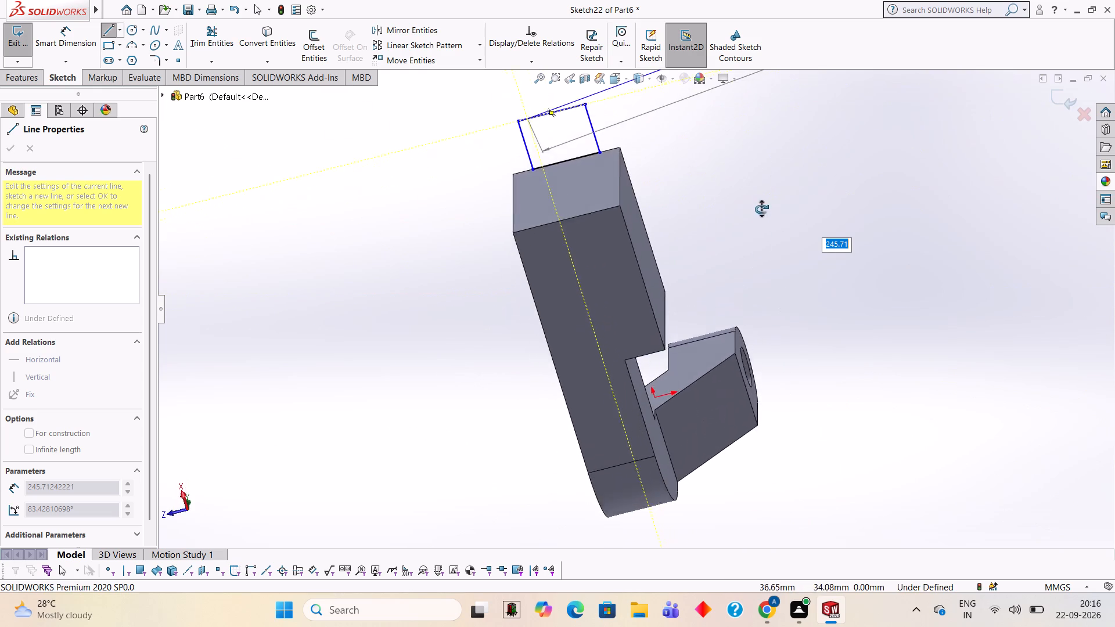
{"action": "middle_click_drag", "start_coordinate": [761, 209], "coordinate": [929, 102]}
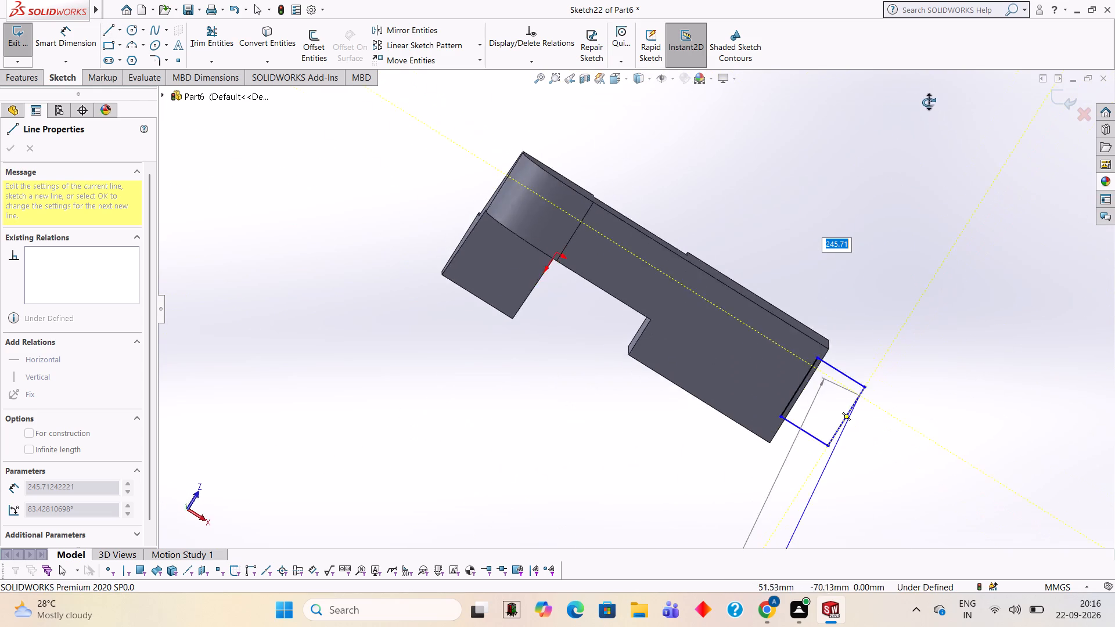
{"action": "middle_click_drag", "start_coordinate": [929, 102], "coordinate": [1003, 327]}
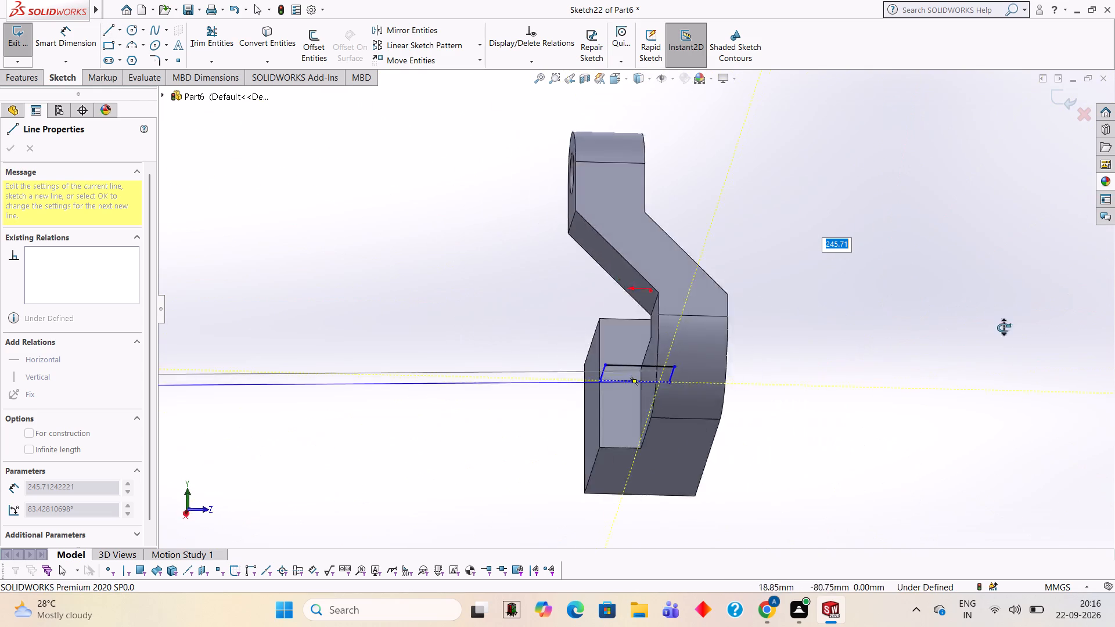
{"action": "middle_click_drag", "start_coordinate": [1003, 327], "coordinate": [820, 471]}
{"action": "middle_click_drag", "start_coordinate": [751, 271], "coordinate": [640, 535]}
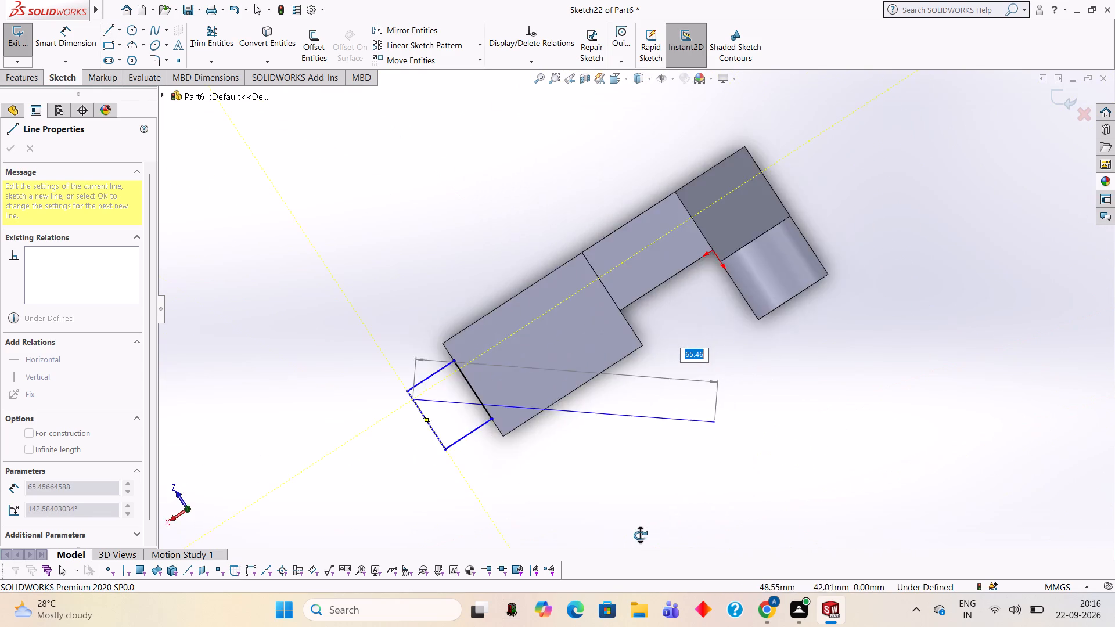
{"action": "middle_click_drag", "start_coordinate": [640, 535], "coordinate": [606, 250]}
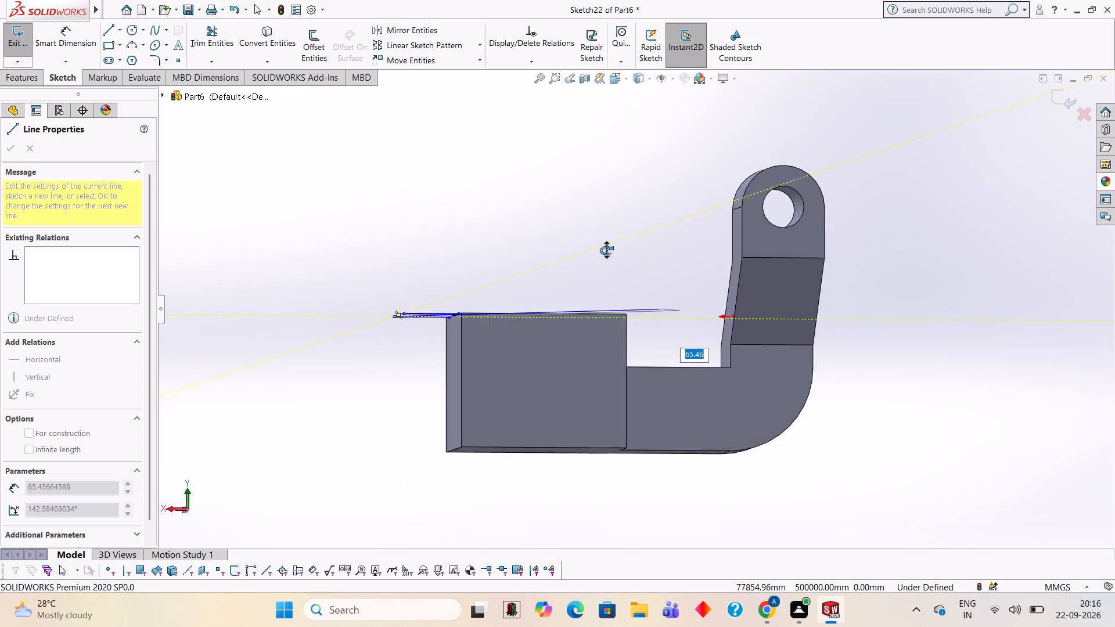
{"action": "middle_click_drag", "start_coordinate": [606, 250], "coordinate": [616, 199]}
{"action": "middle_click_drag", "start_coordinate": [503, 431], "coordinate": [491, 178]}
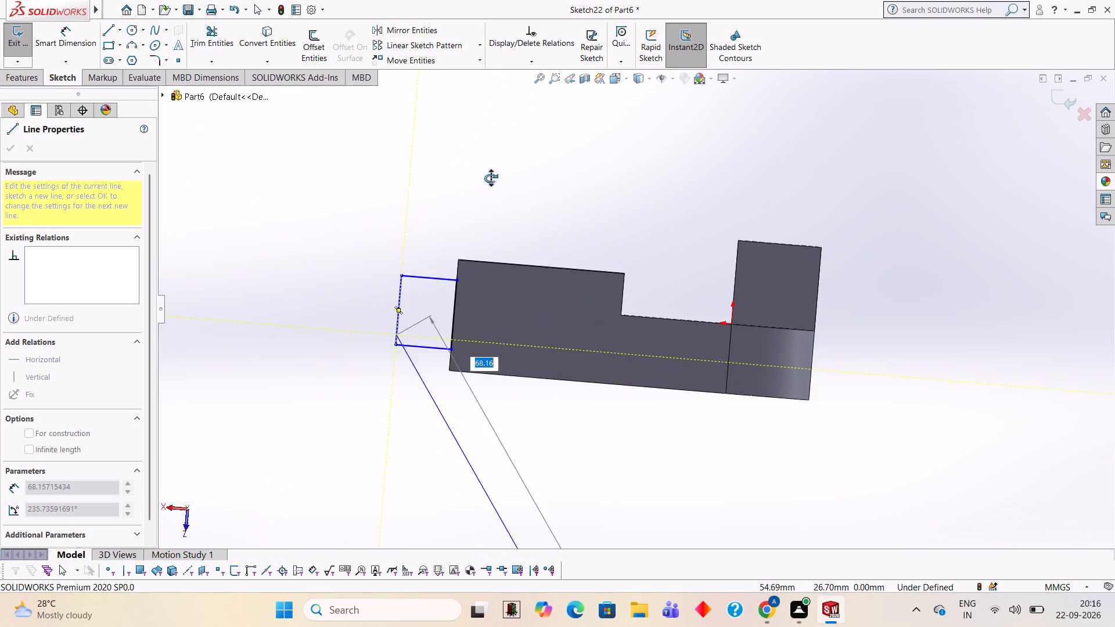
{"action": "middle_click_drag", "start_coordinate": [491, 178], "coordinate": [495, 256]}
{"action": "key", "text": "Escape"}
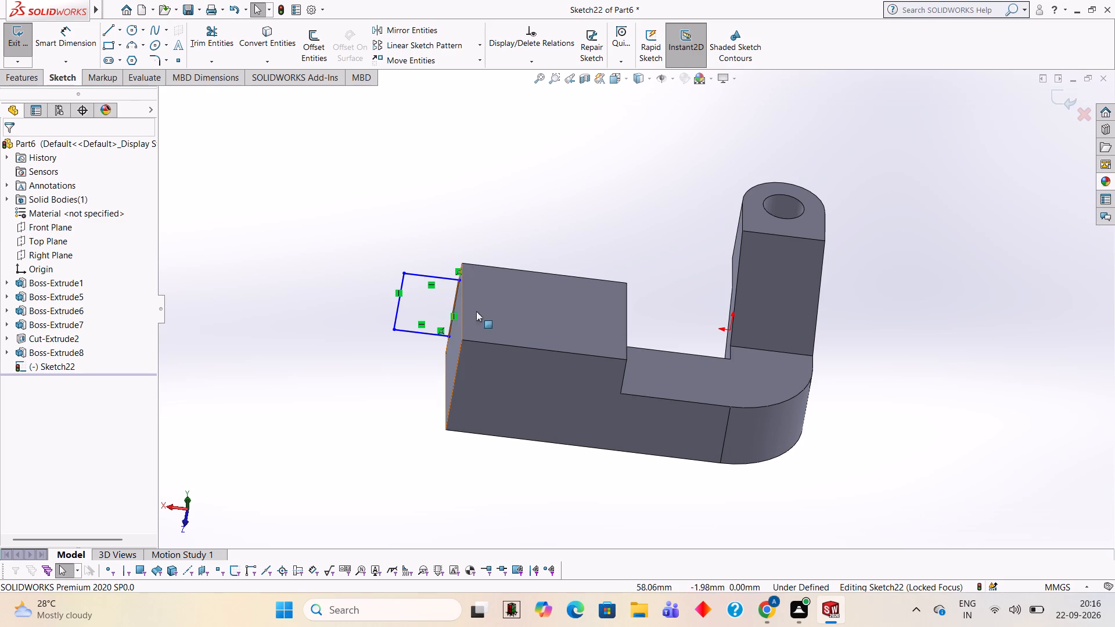
Extrude the 12 by 15 mm rectangle 29 mm blind, reversed downward along the base block's outer end.
{"action": "middle_click_drag", "start_coordinate": [534, 280], "coordinate": [515, 495]}
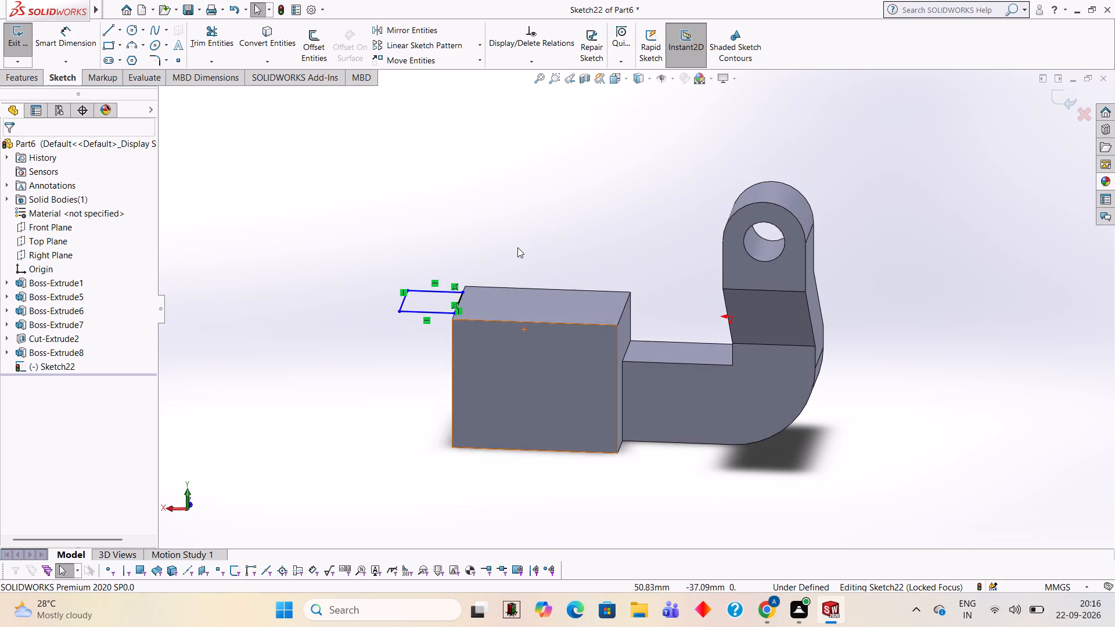
{"action": "middle_click_drag", "start_coordinate": [518, 253], "coordinate": [523, 255]}
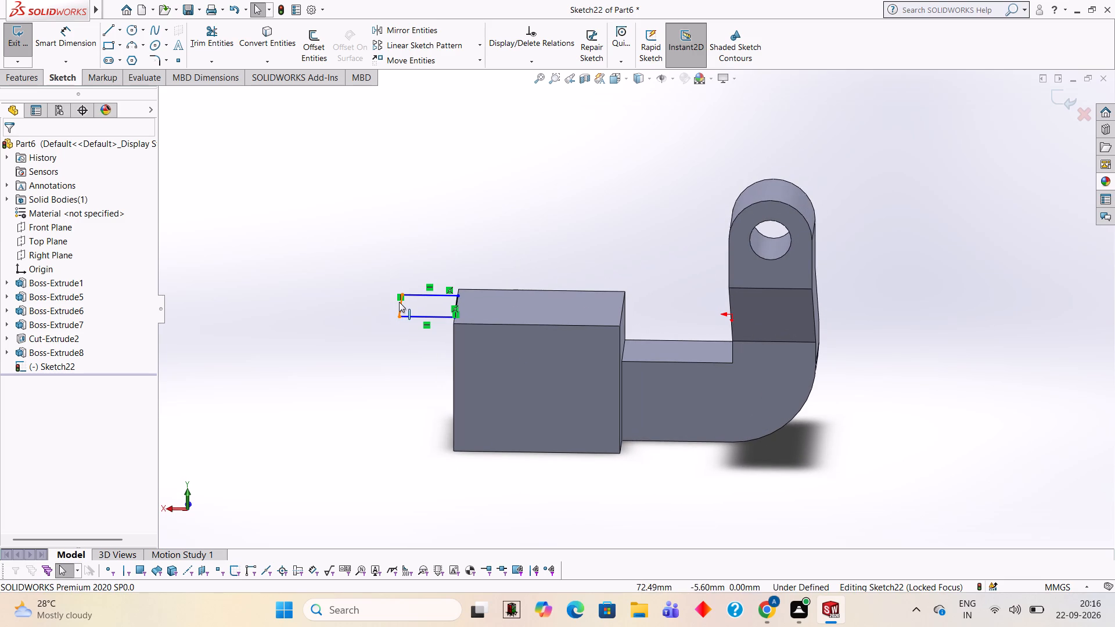
{"action": "middle_click_drag", "start_coordinate": [526, 259], "coordinate": [553, 243]}
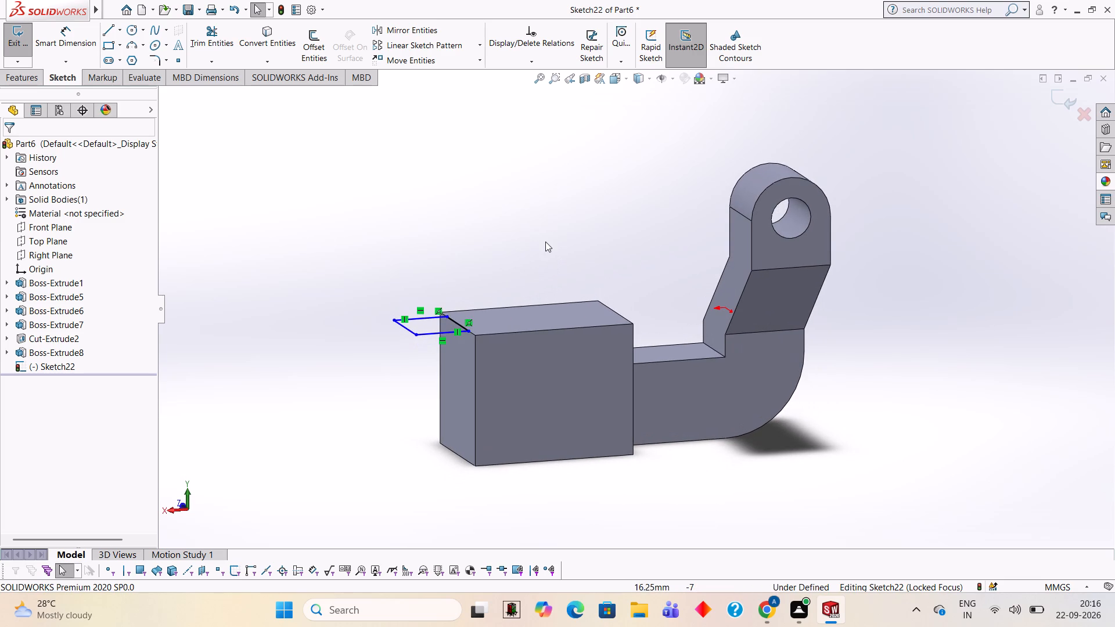
{"action": "middle_click_drag", "start_coordinate": [578, 272], "coordinate": [744, 287]}
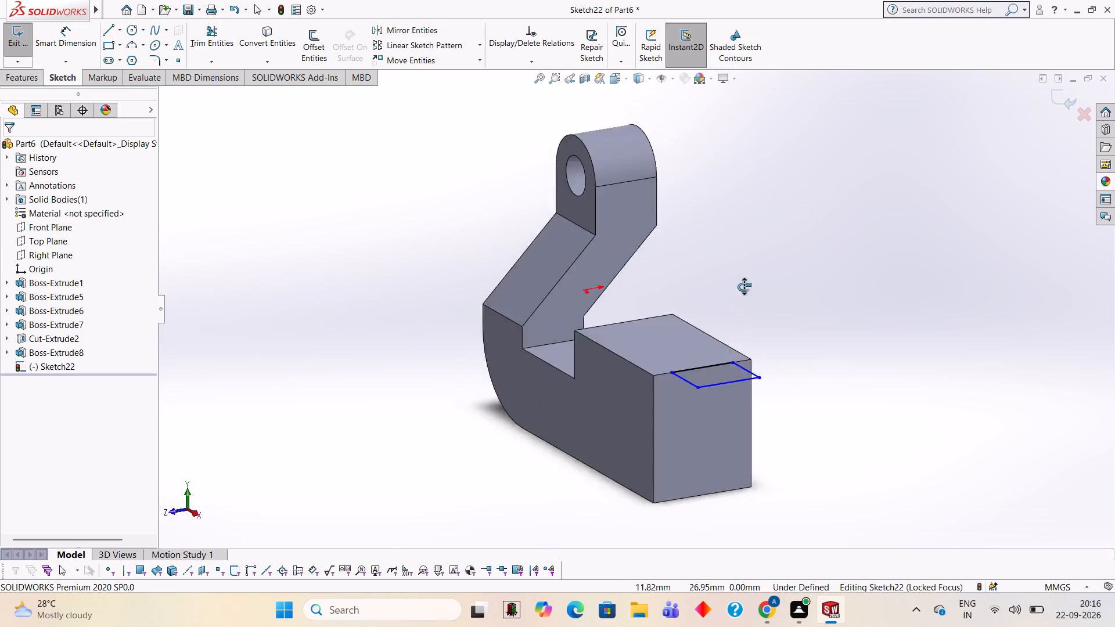
{"action": "middle_click_drag", "start_coordinate": [744, 287], "coordinate": [787, 243]}
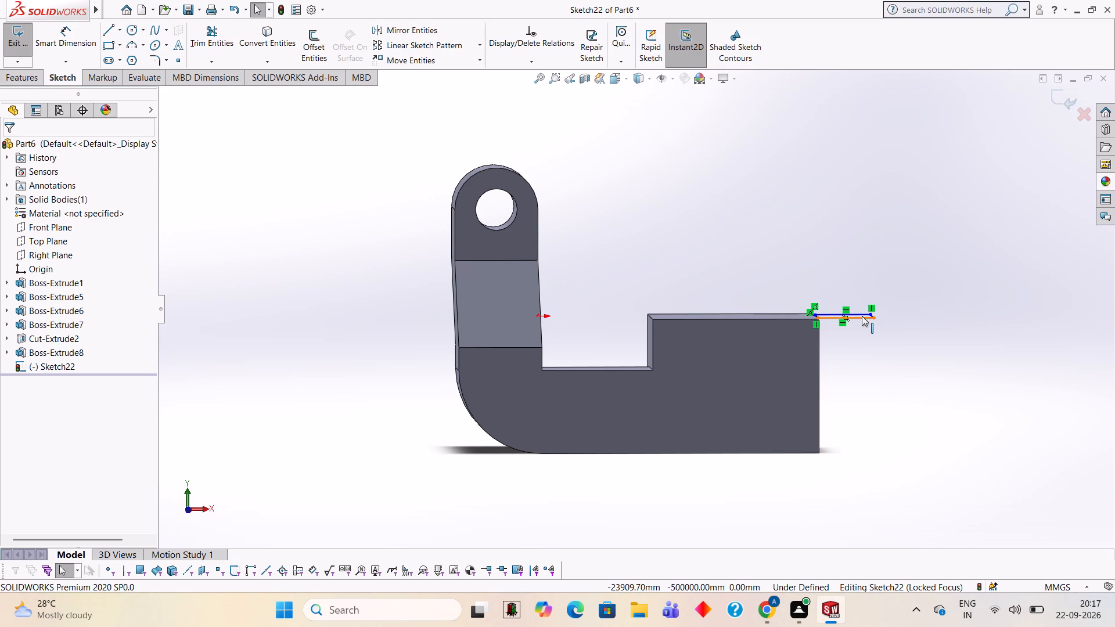
{"action": "left_click", "coordinate": [15, 82]}
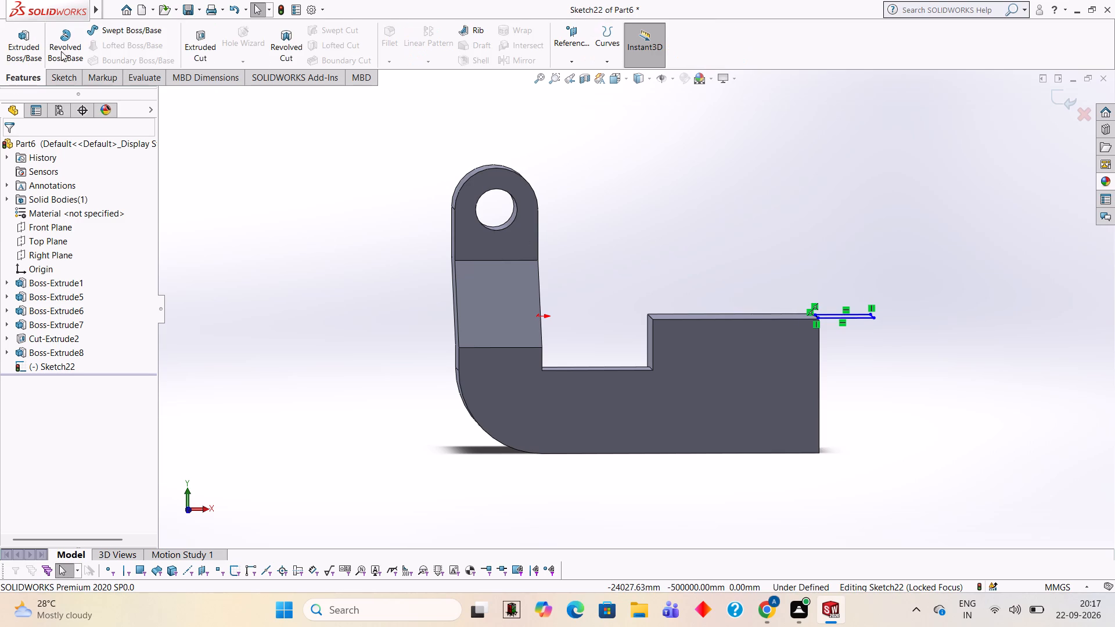
{"action": "left_click", "coordinate": [5, 45]}
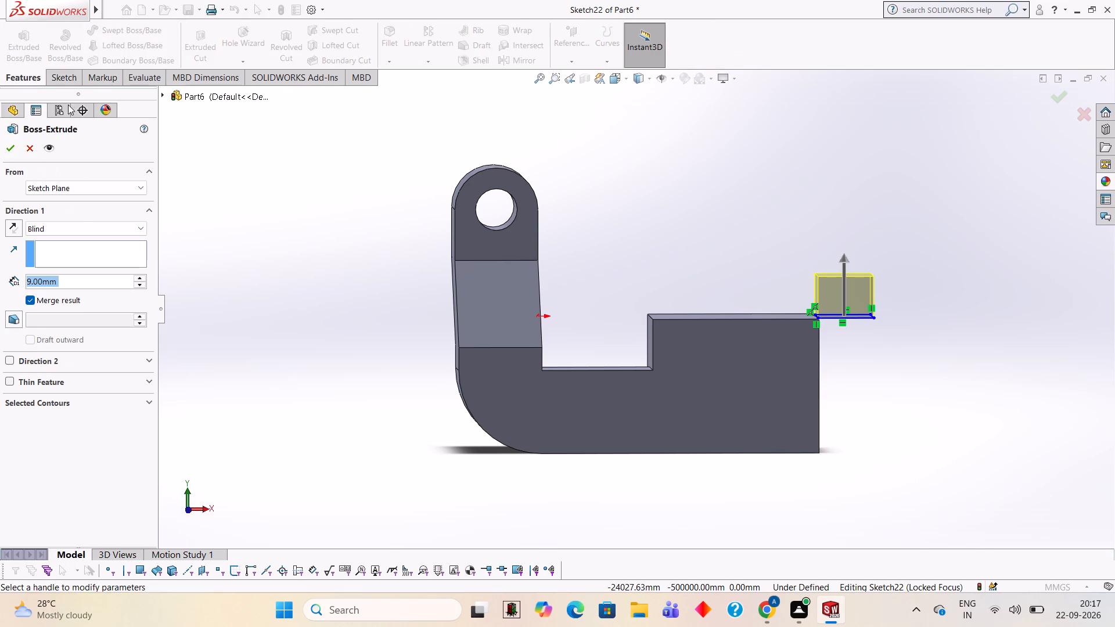
{"action": "left_click", "coordinate": [9, 226]}
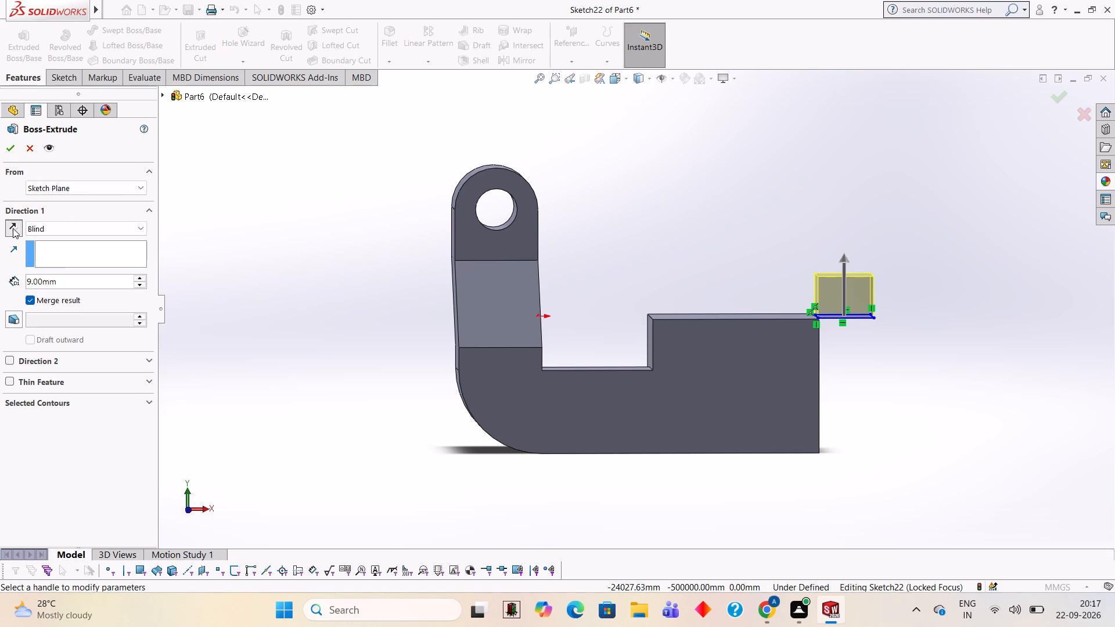
{"action": "left_click", "coordinate": [103, 284]}
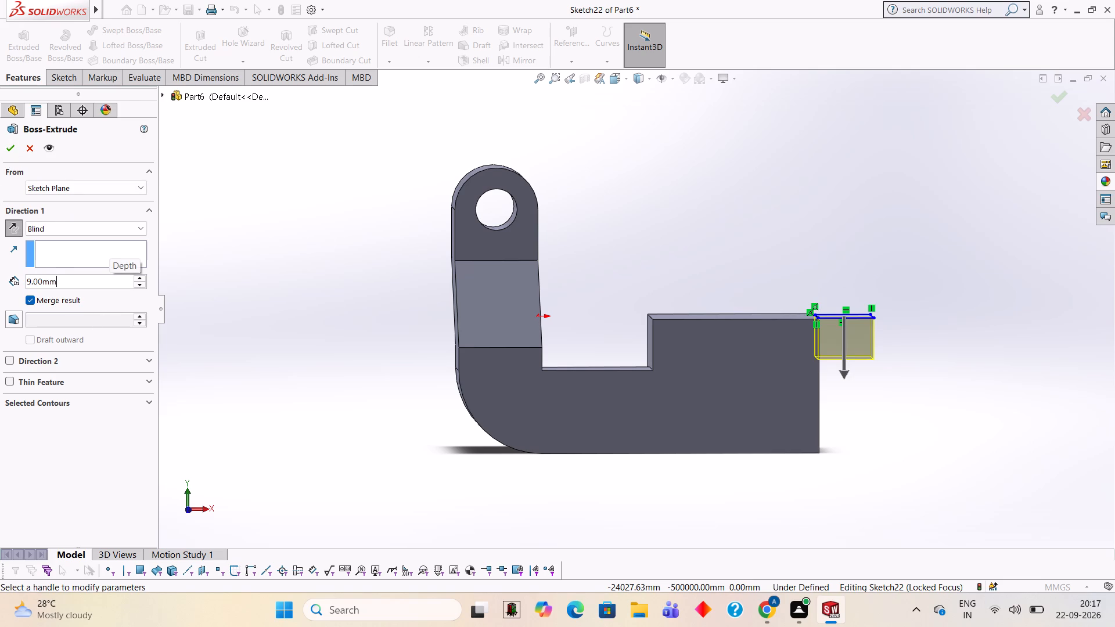
{"action": "key", "text": "BackSpace"}
{"action": "key", "text": "BackSpace"}
{"action": "key", "text": "BackSpace"}
{"action": "key", "text": "BackSpace"}
{"action": "key", "text": "BackSpace"}
{"action": "key", "text": "BackSpace"}
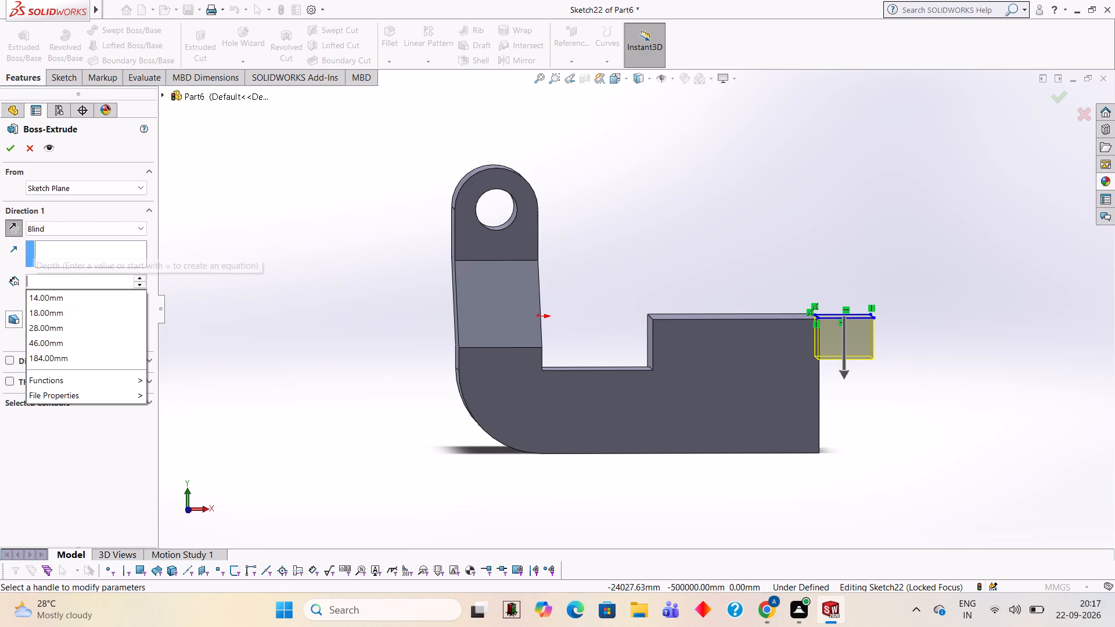
{"action": "type", "text": "29"}
{"action": "key", "text": "Return"}
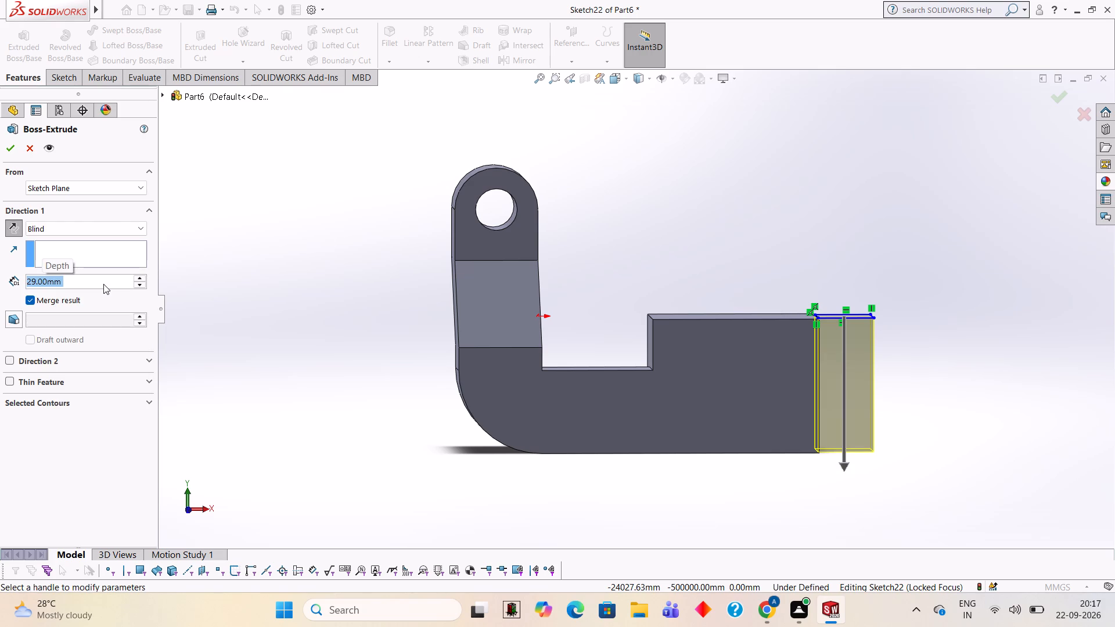
{"action": "left_click", "coordinate": [13, 149]}
{"action": "left_click", "coordinate": [665, 239]}
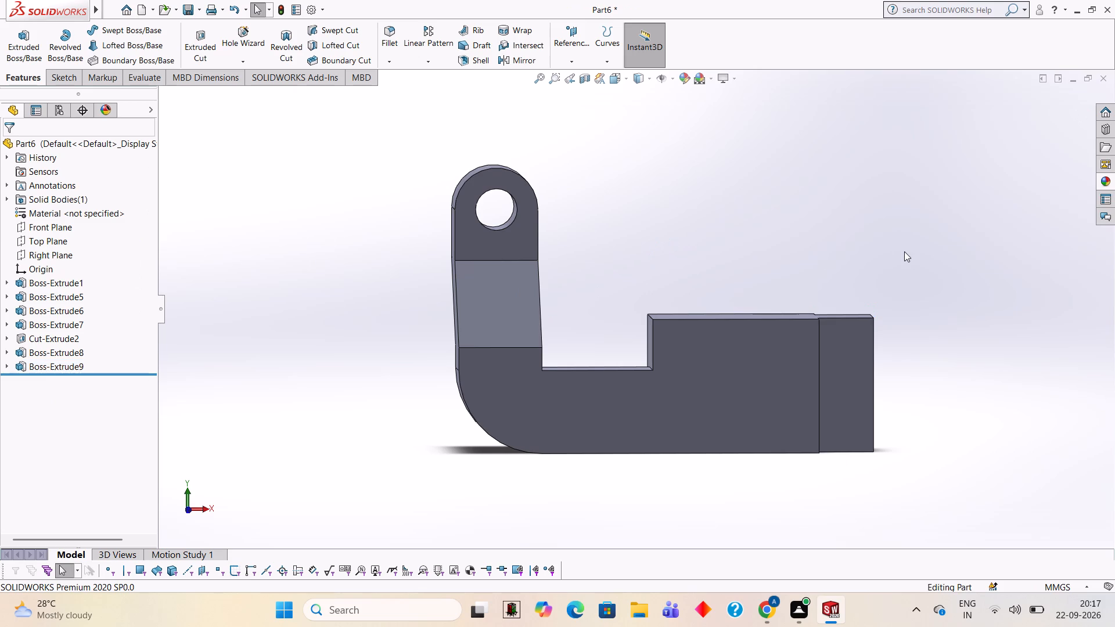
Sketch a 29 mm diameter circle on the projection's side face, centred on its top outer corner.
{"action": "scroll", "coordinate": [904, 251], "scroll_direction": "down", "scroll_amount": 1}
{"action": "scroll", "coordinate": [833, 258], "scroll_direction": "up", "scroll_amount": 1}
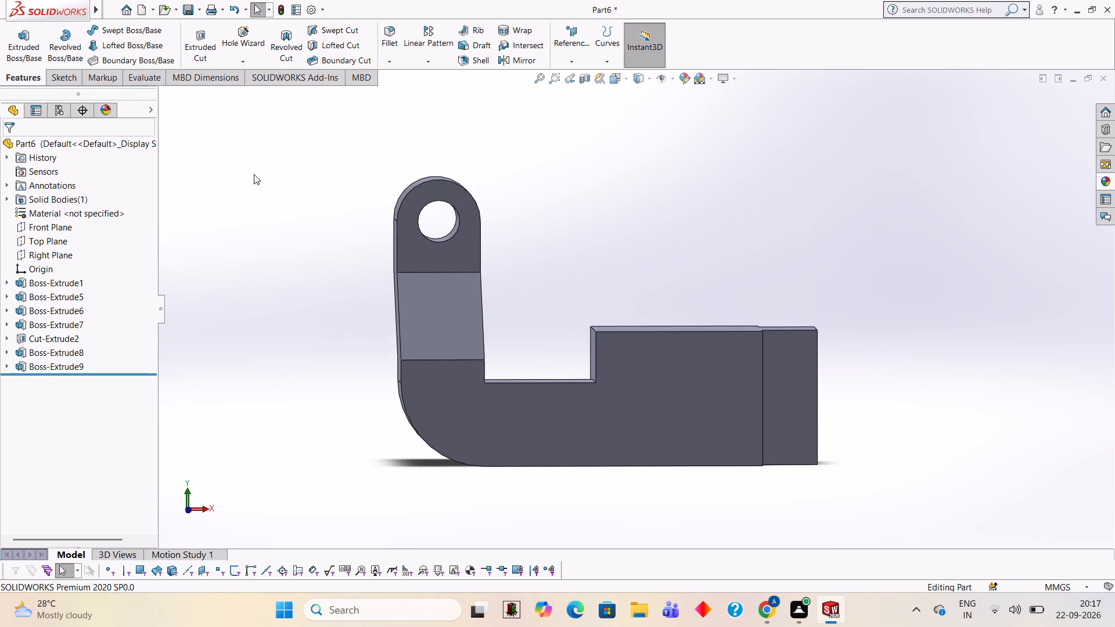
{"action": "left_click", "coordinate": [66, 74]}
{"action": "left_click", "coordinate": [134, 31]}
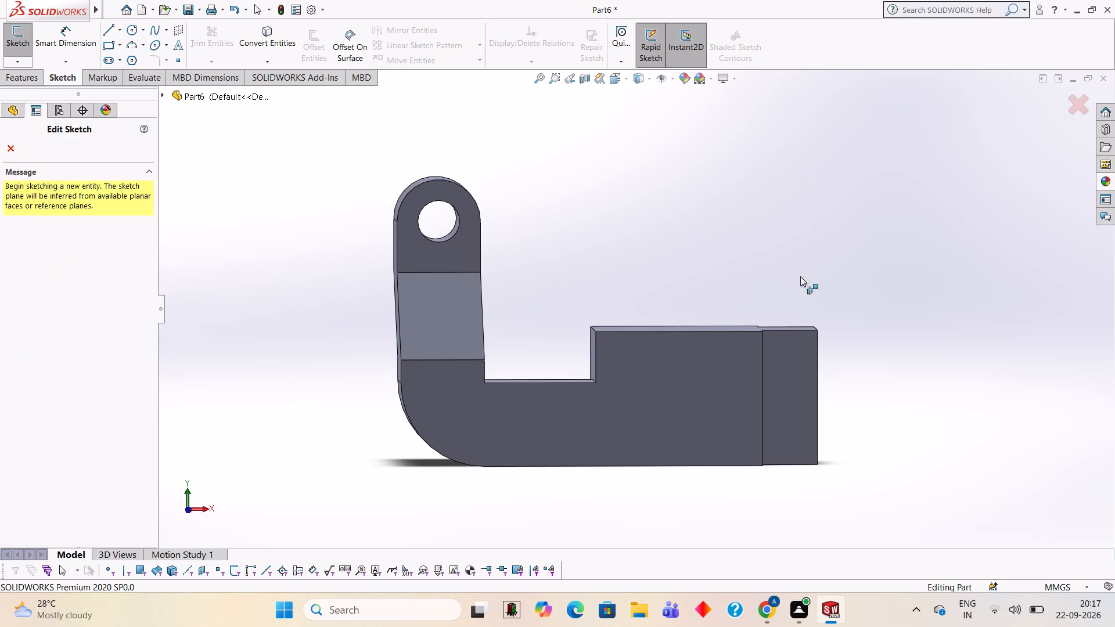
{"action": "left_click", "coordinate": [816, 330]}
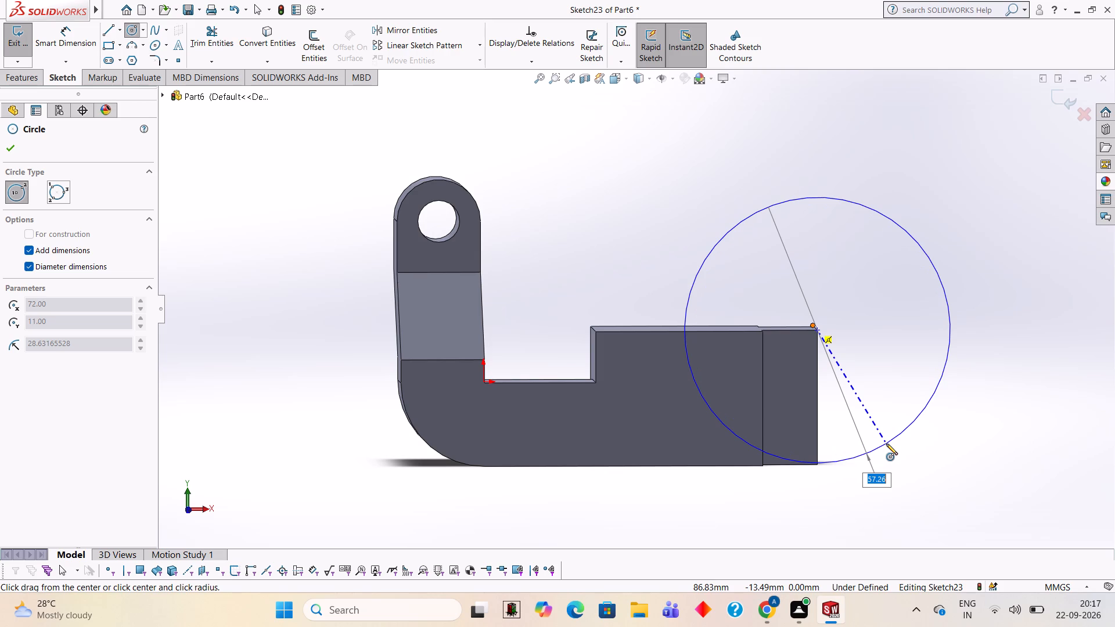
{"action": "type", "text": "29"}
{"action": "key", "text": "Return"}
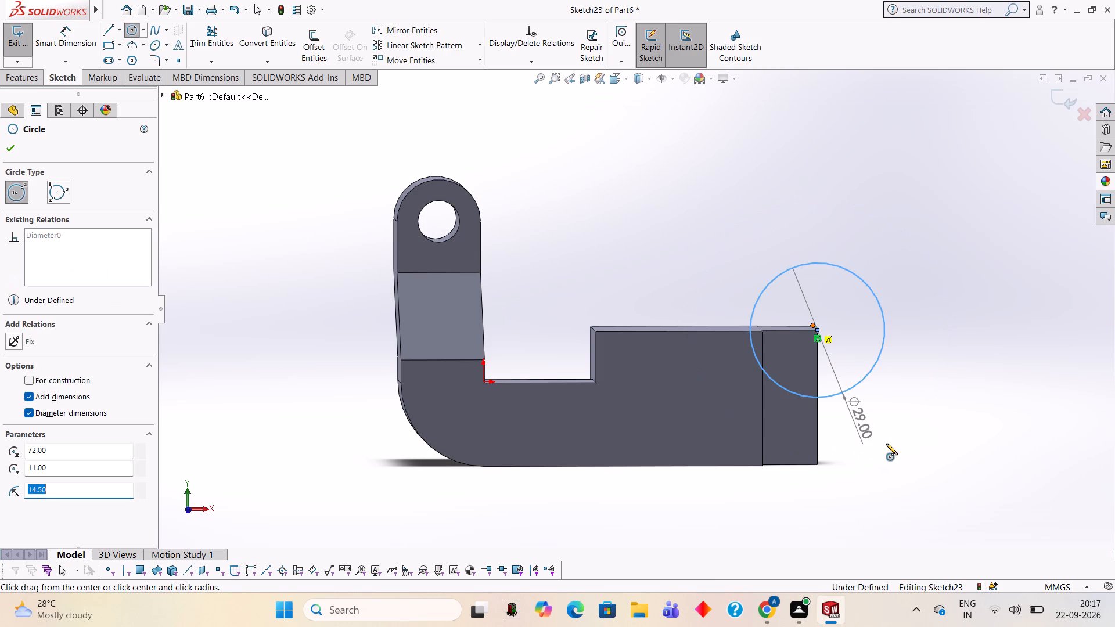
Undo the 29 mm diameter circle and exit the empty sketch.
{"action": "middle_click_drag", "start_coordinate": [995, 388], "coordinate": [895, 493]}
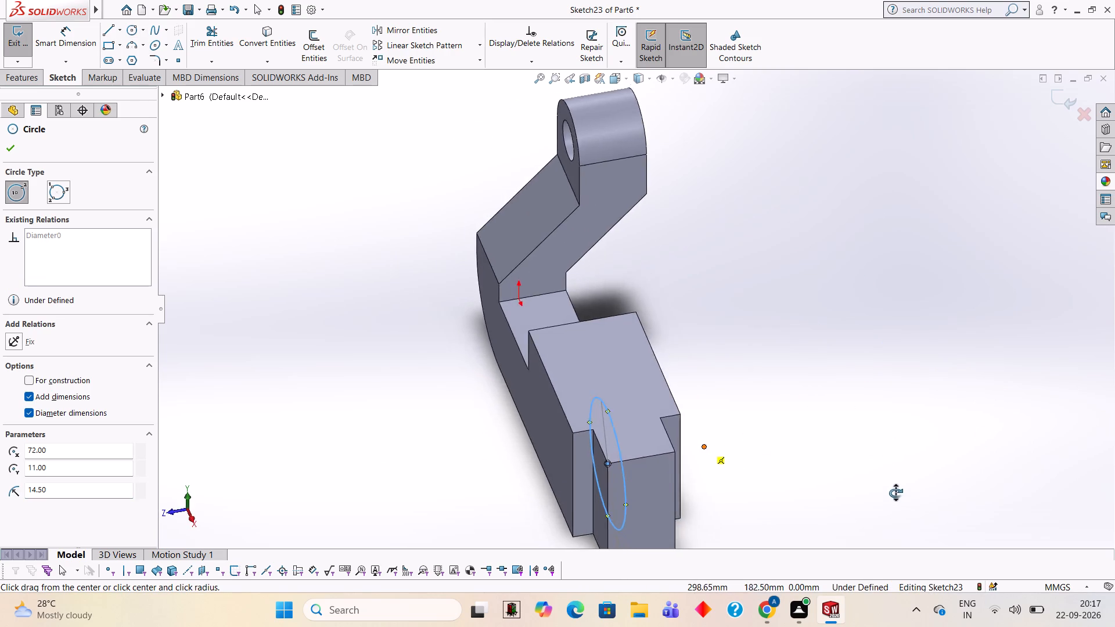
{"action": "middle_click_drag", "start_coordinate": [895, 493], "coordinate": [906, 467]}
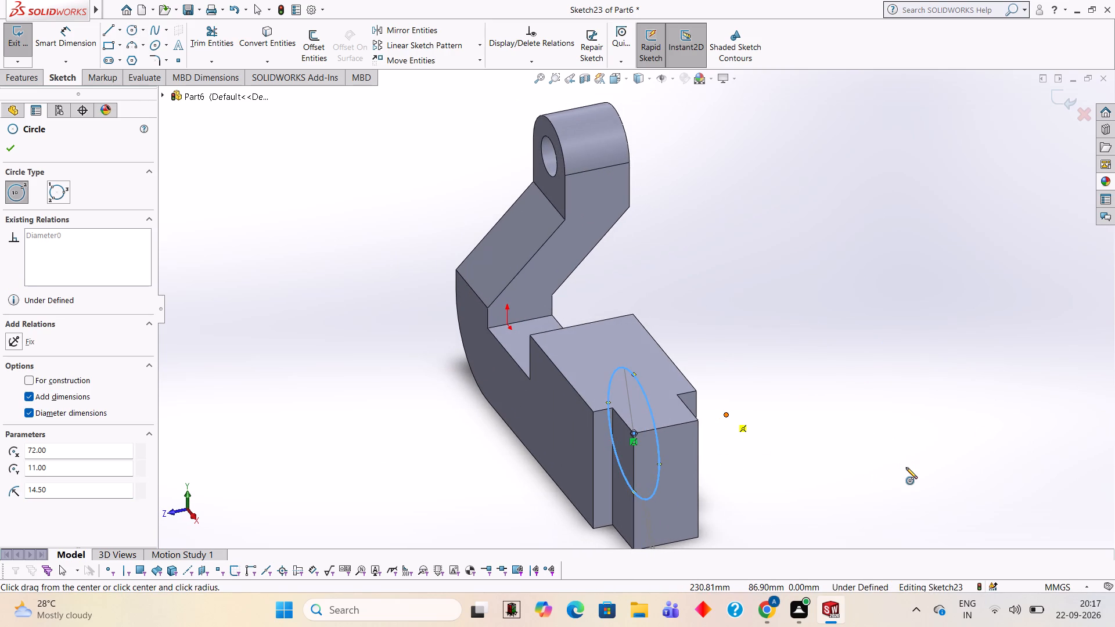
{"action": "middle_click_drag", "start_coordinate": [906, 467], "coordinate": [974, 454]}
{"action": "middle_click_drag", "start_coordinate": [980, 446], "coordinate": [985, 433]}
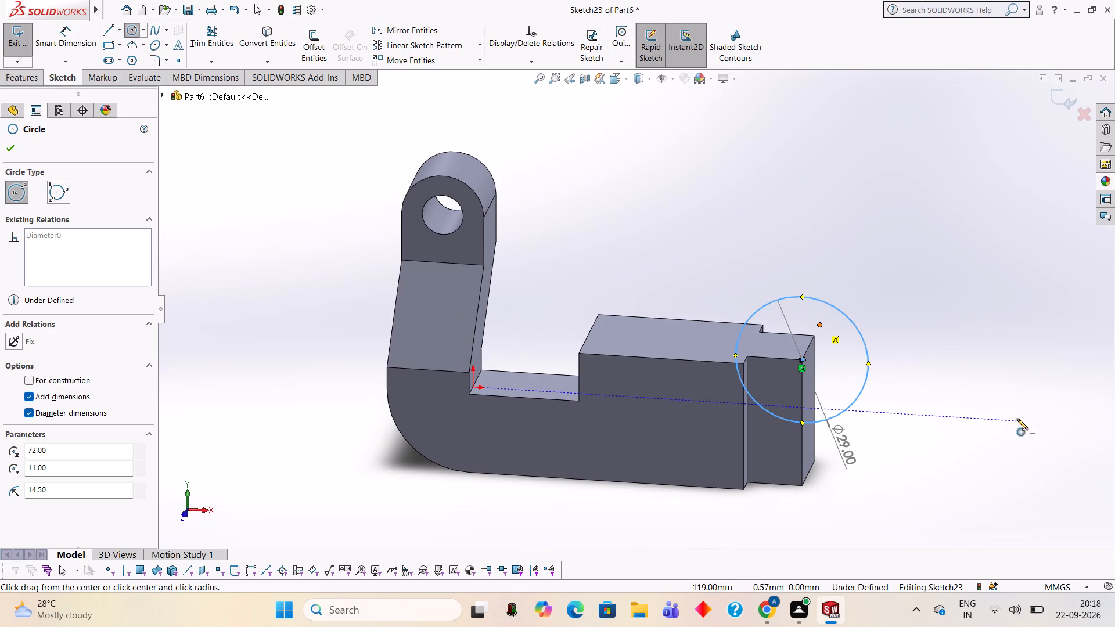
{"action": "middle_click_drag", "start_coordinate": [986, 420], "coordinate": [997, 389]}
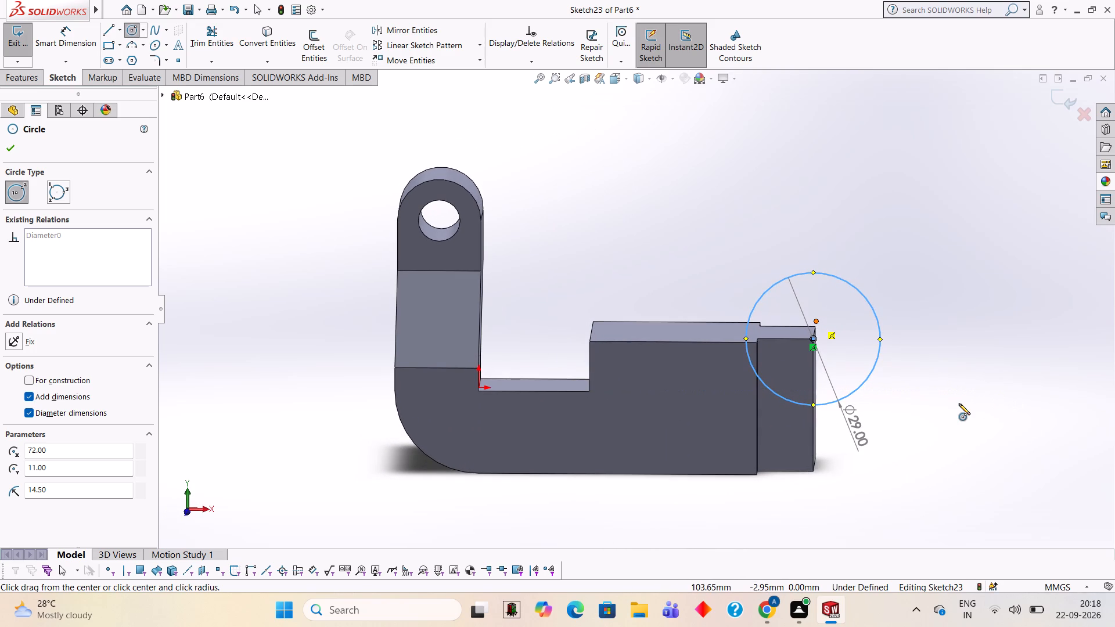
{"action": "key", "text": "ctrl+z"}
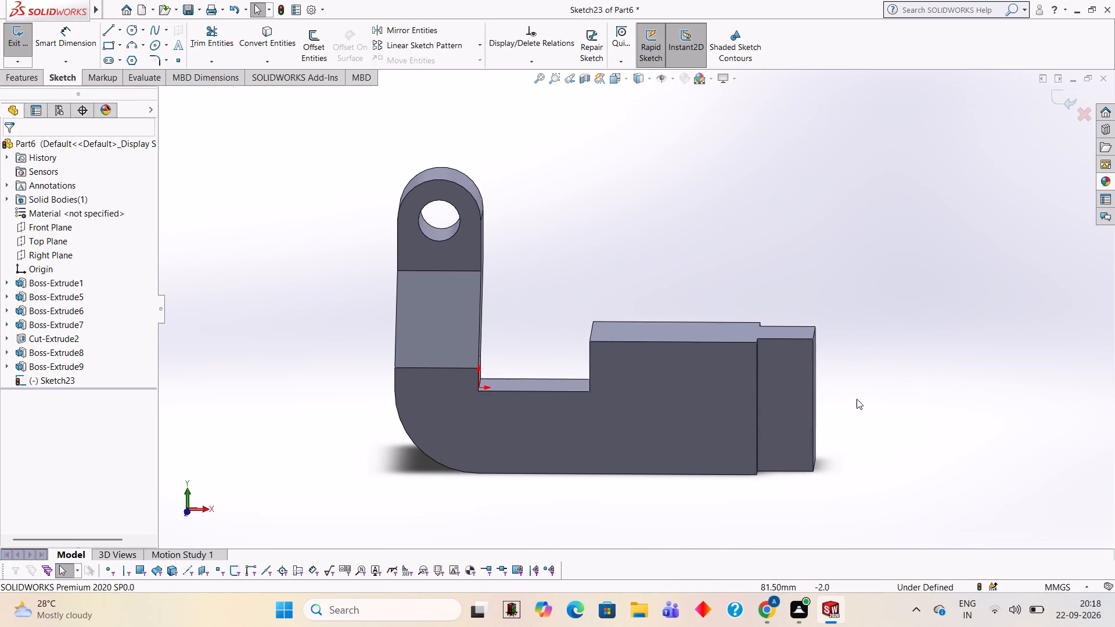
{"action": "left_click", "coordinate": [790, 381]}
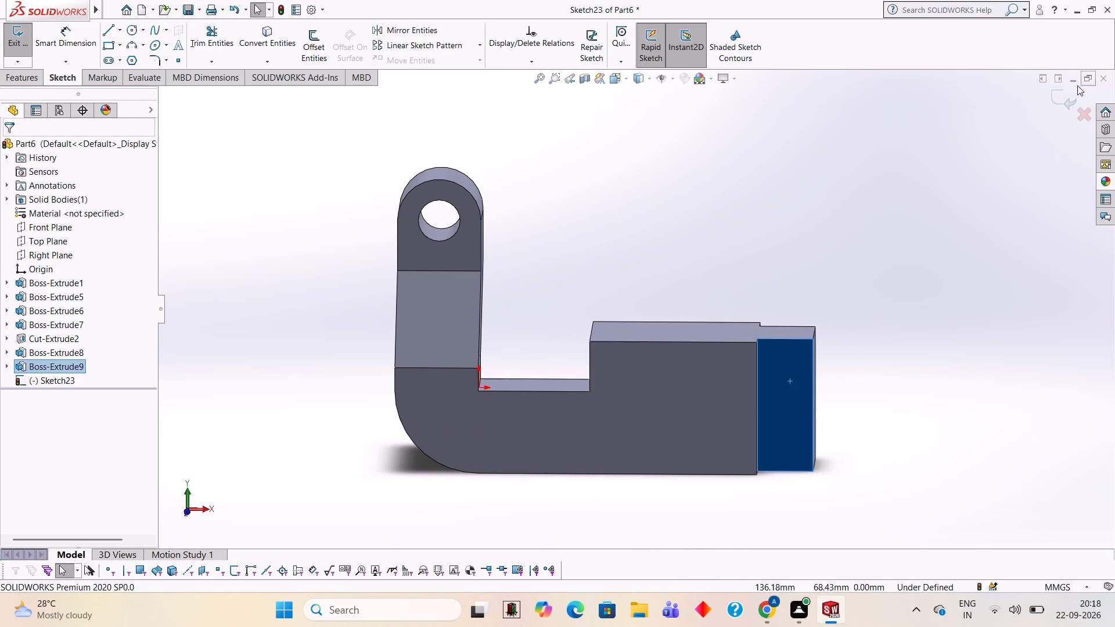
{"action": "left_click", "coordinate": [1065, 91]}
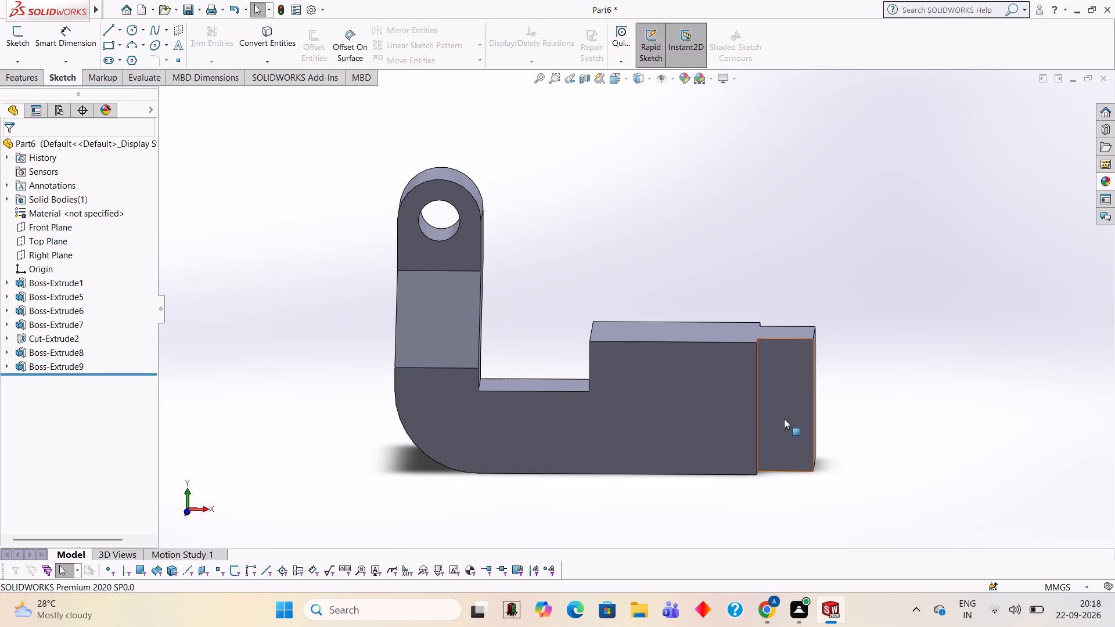
On the projection's side face, sketch a 29 mm radius circle centred on its top outer corner, without automatic dimensions.
{"action": "left_click", "coordinate": [783, 417]}
{"action": "left_click", "coordinate": [832, 386]}
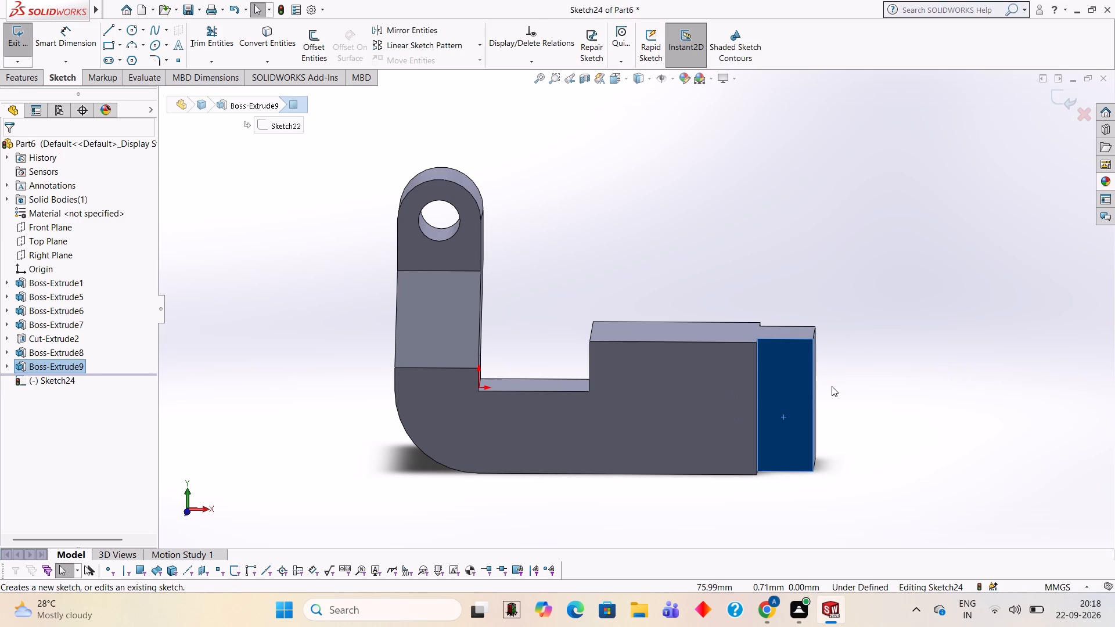
{"action": "key", "text": "ctrl+8"}
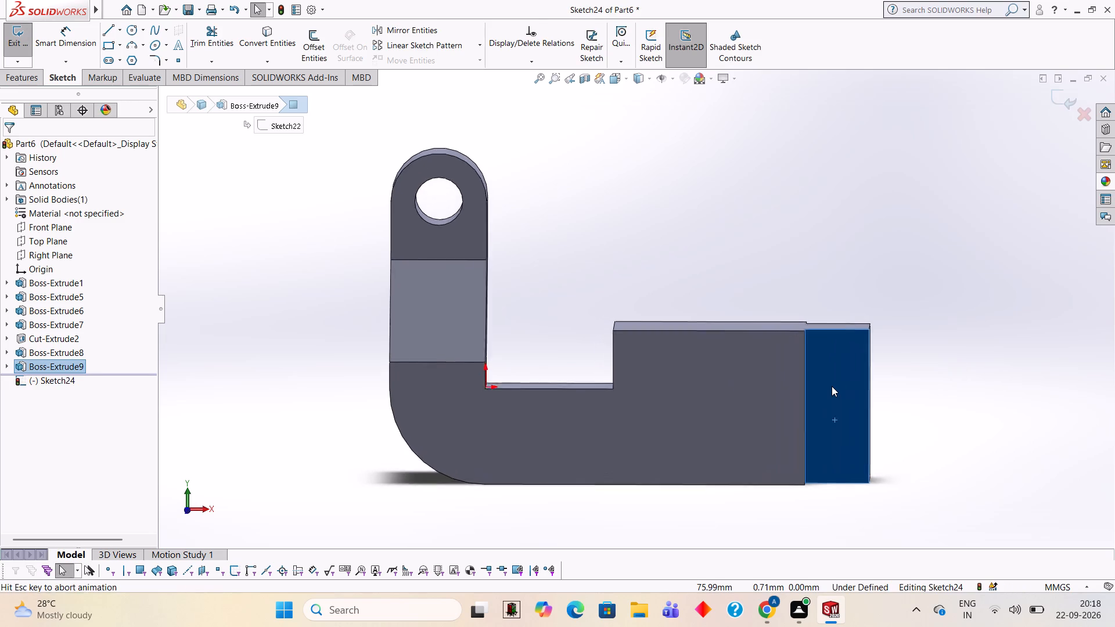
{"action": "left_click", "coordinate": [135, 31]}
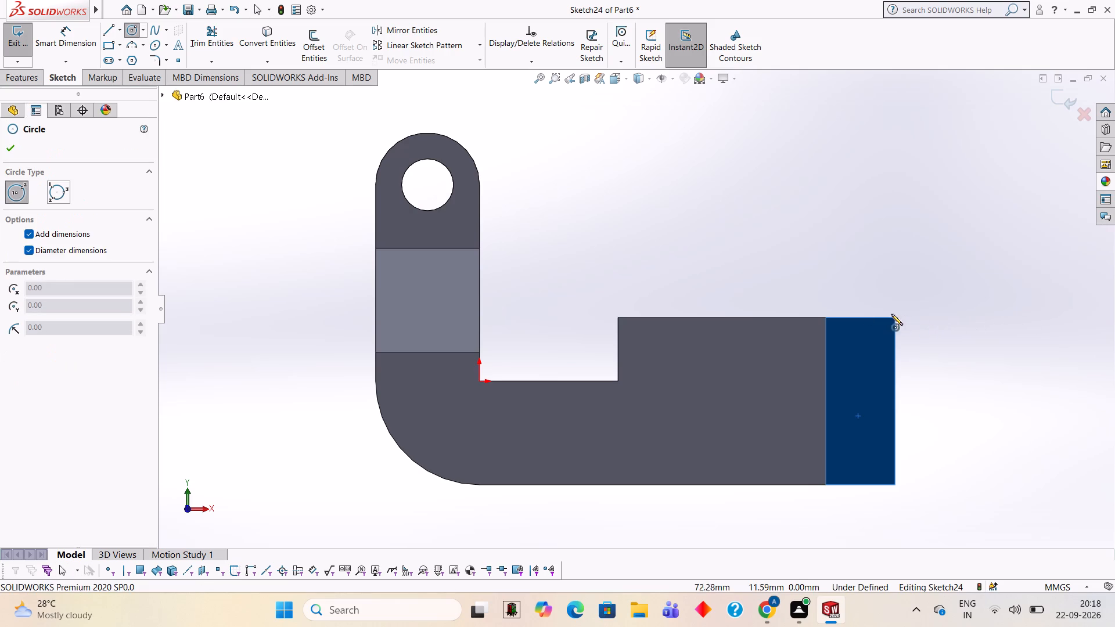
{"action": "left_click", "coordinate": [27, 232]}
{"action": "left_click", "coordinate": [26, 251]}
{"action": "left_click", "coordinate": [895, 316]}
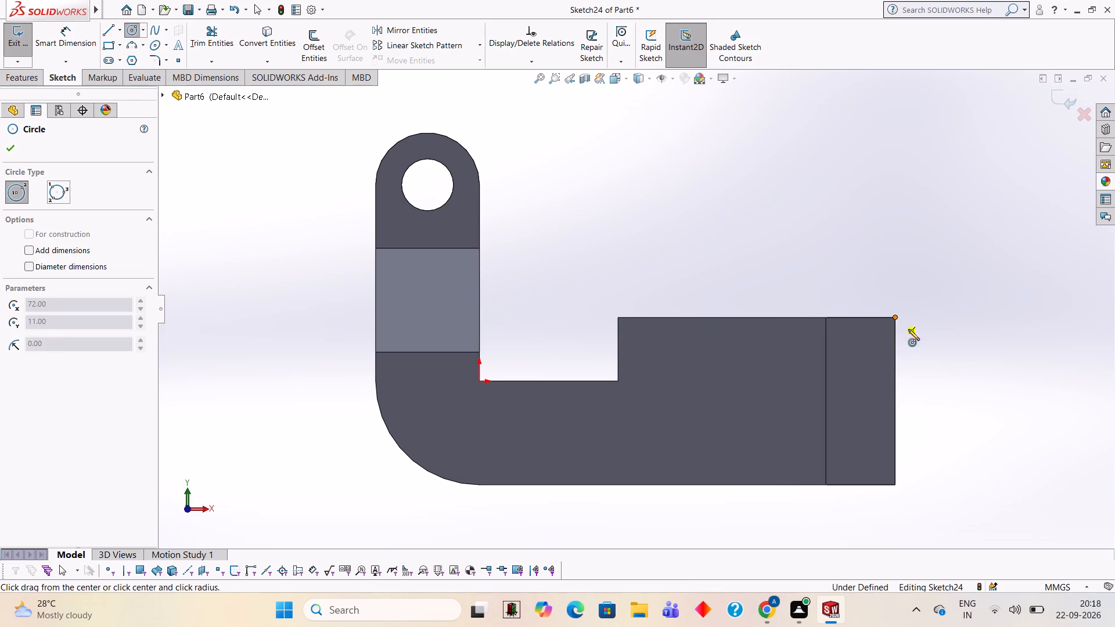
{"action": "left_click", "coordinate": [933, 359]}
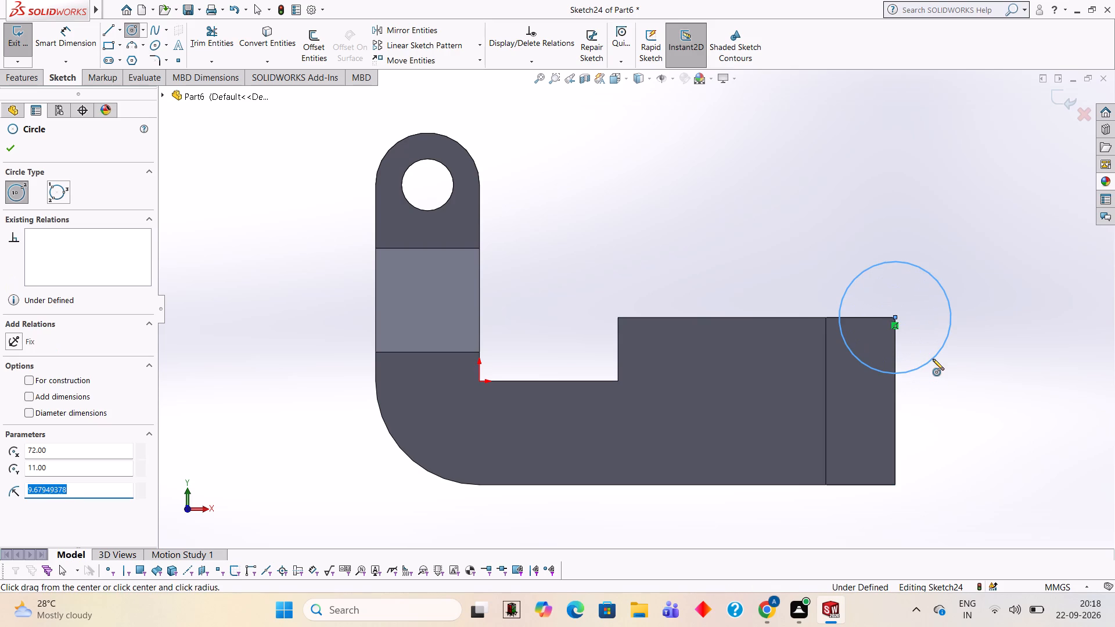
{"action": "type", "text": "29"}
{"action": "key", "text": "Return"}
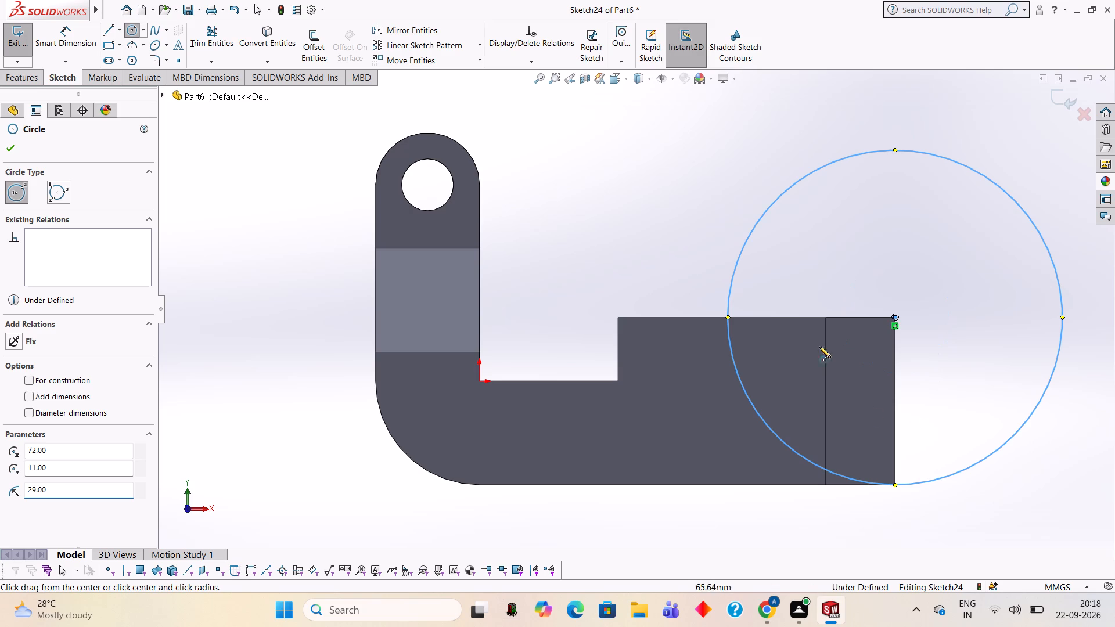
Sketch a 29 mm horizontal line from the circle's centre outward to the circle's edge.
{"action": "left_click", "coordinate": [214, 31]}
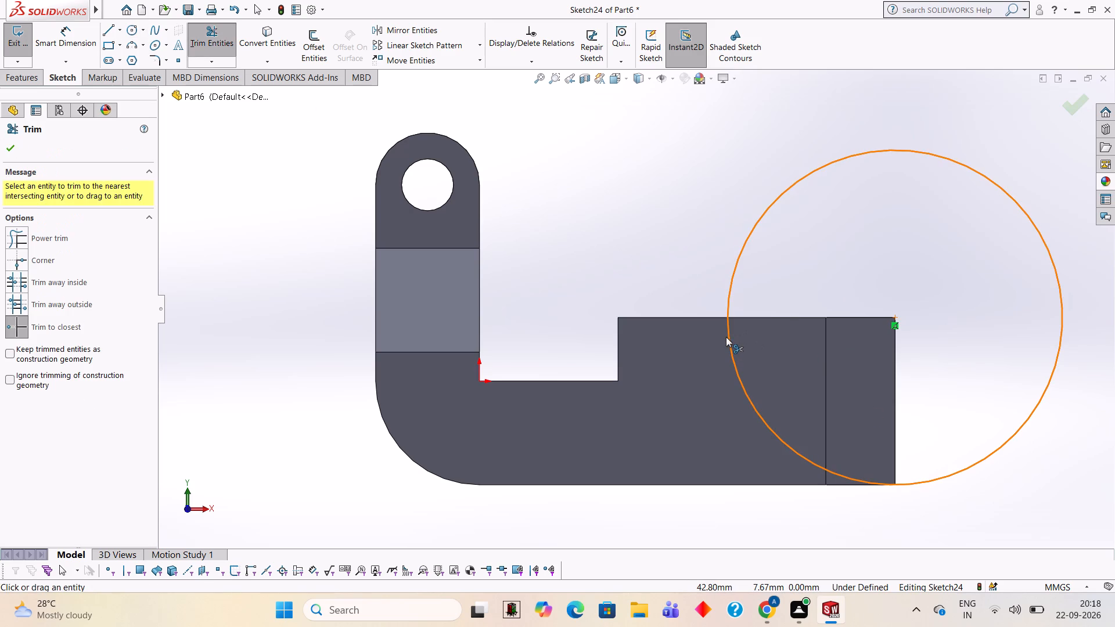
{"action": "left_click", "coordinate": [109, 27]}
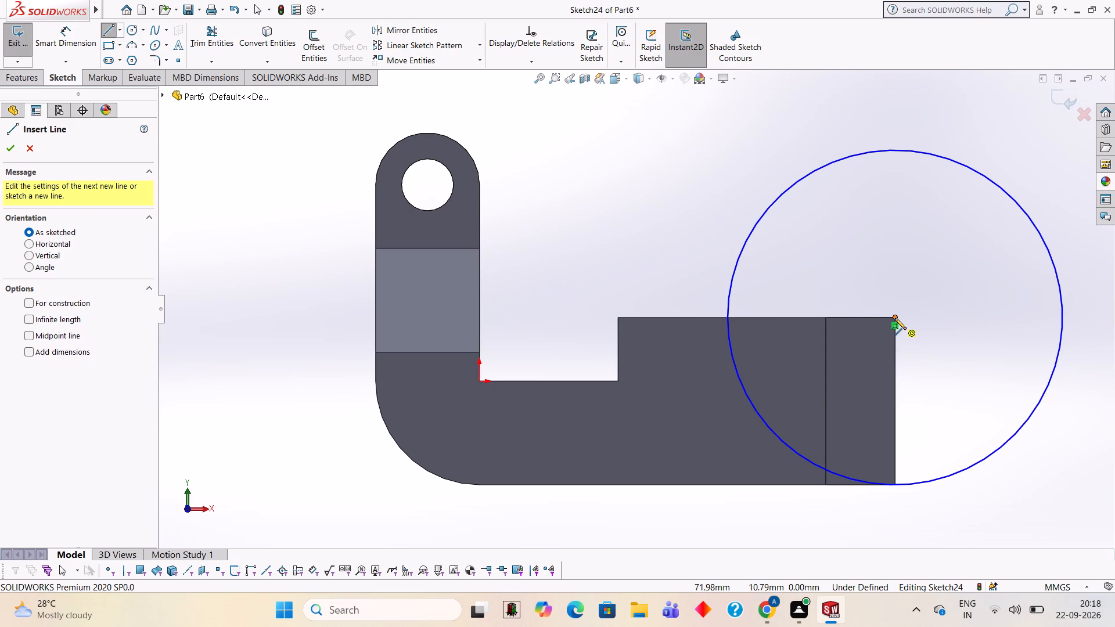
{"action": "left_click", "coordinate": [895, 318]}
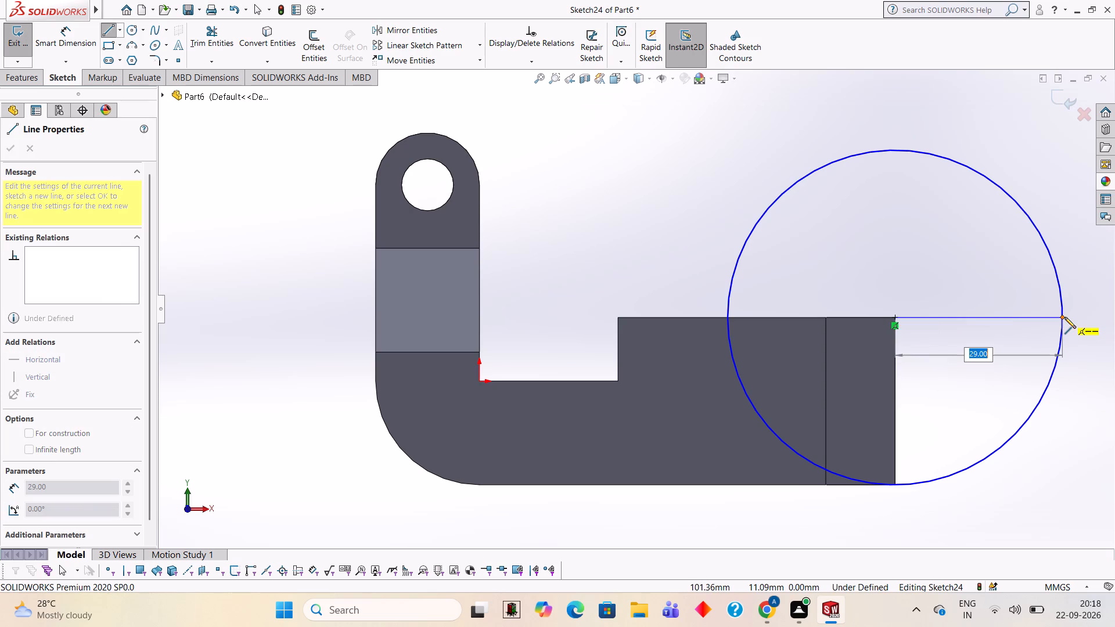
{"action": "left_click", "coordinate": [1064, 317]}
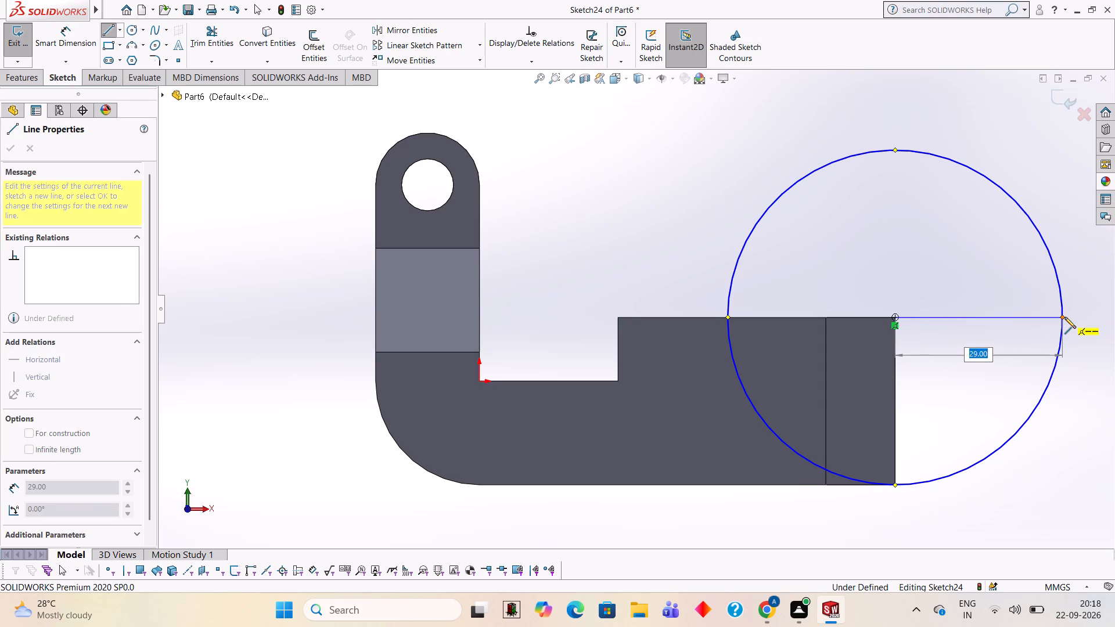
{"action": "key", "text": "Escape"}
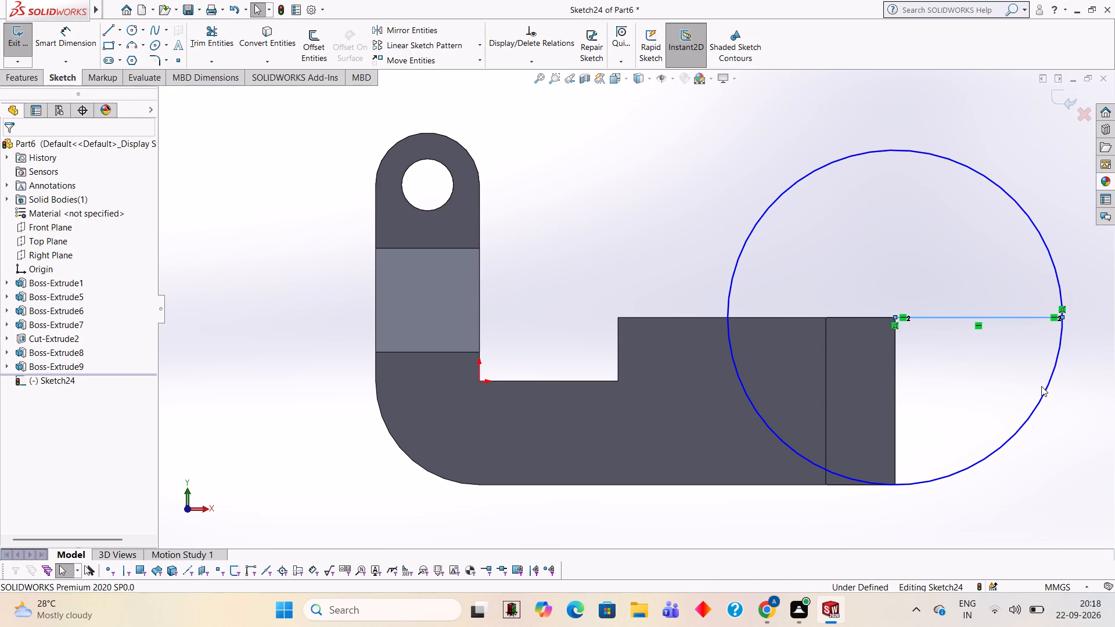
Sketch a 29 mm vertical line from the circle's centre down along the projection's outer edge to the circle.
{"action": "scroll", "coordinate": [1041, 389], "scroll_direction": "up", "scroll_amount": 1}
{"action": "left_click_drag", "start_coordinate": [537, 20], "coordinate": [516, 20]}
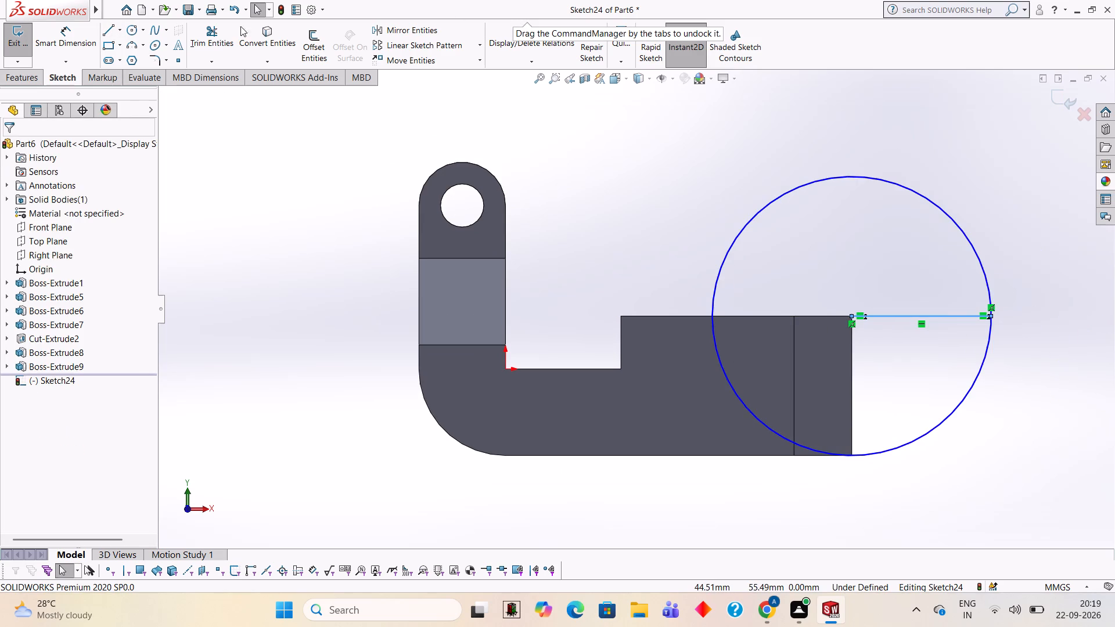
{"action": "left_click", "coordinate": [211, 28]}
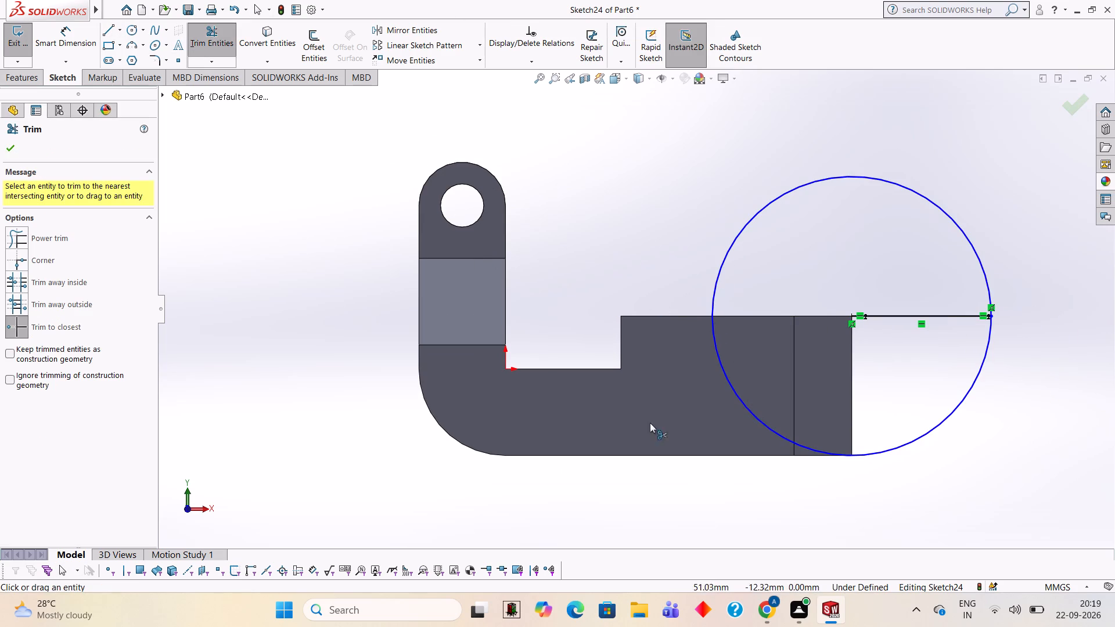
{"action": "left_click", "coordinate": [111, 24]}
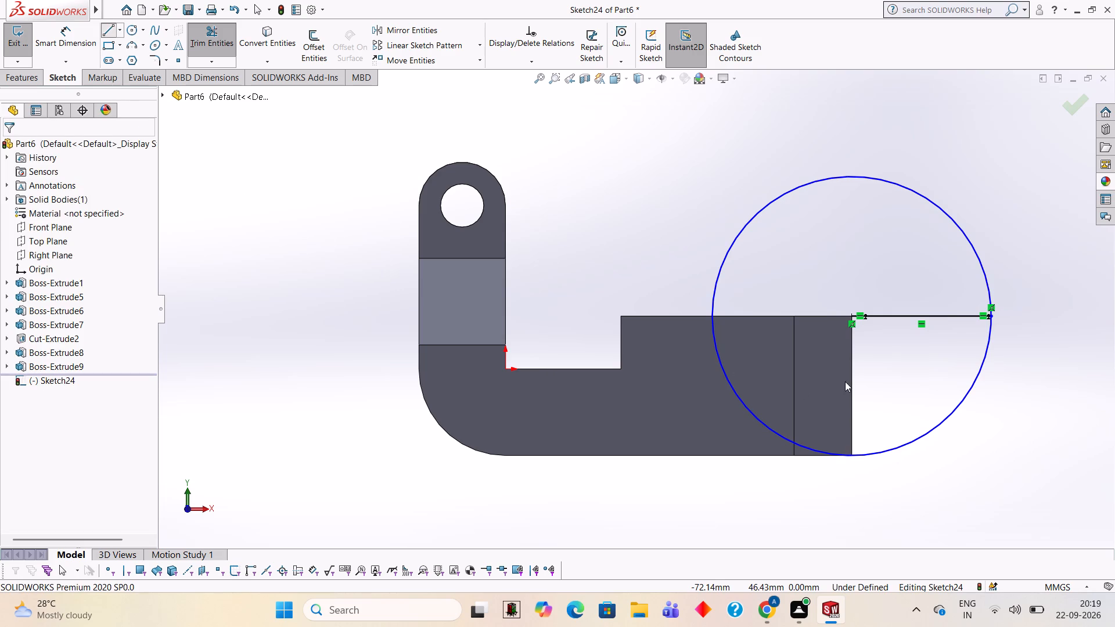
{"action": "left_click", "coordinate": [851, 318]}
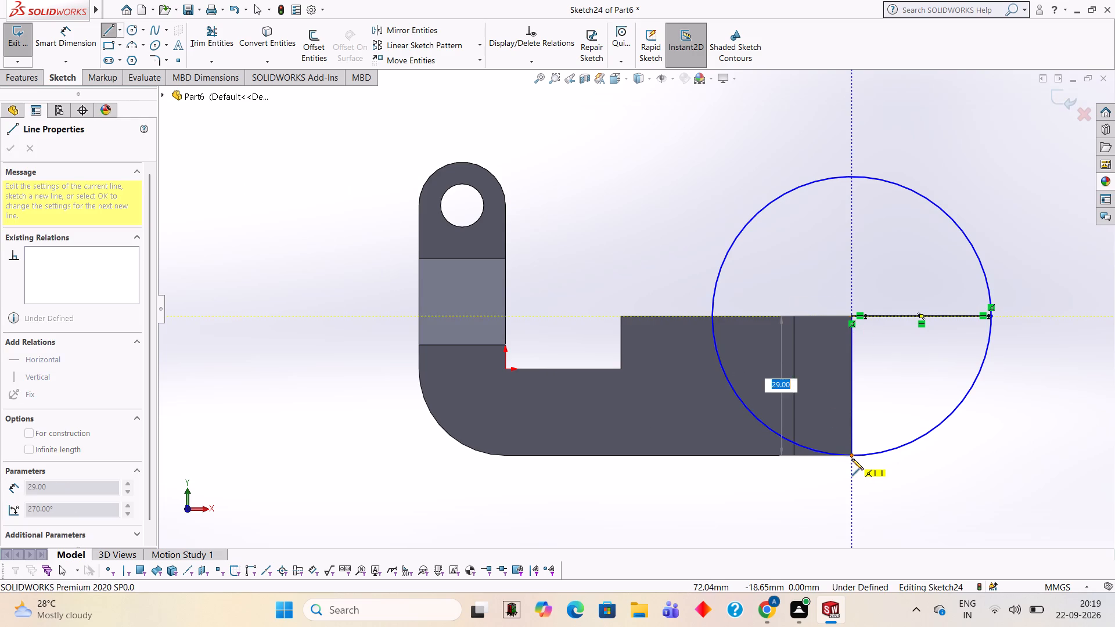
{"action": "left_click", "coordinate": [851, 453]}
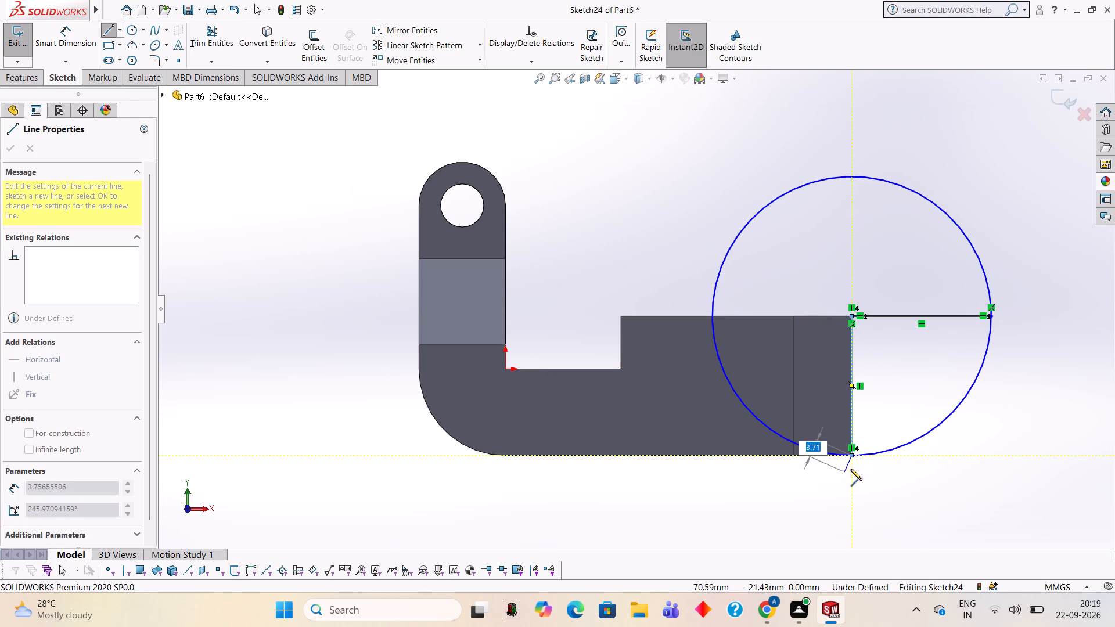
{"action": "key", "text": "Escape"}
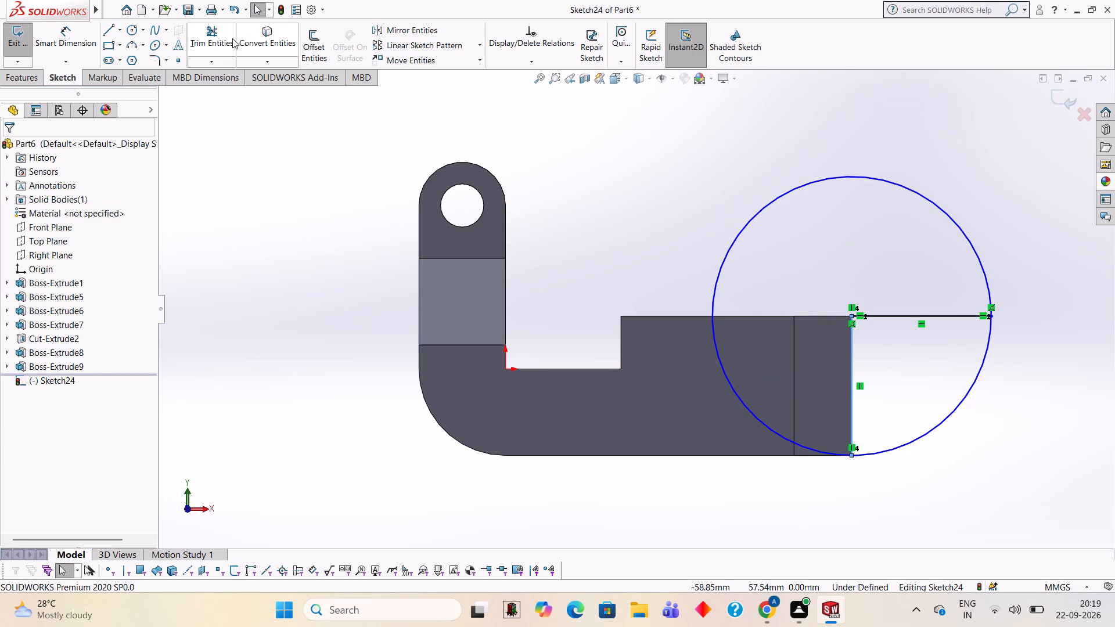
Trim the circle to the two lines, keeping only the lower outer quarter arc beyond the projection.
{"action": "left_click", "coordinate": [223, 39]}
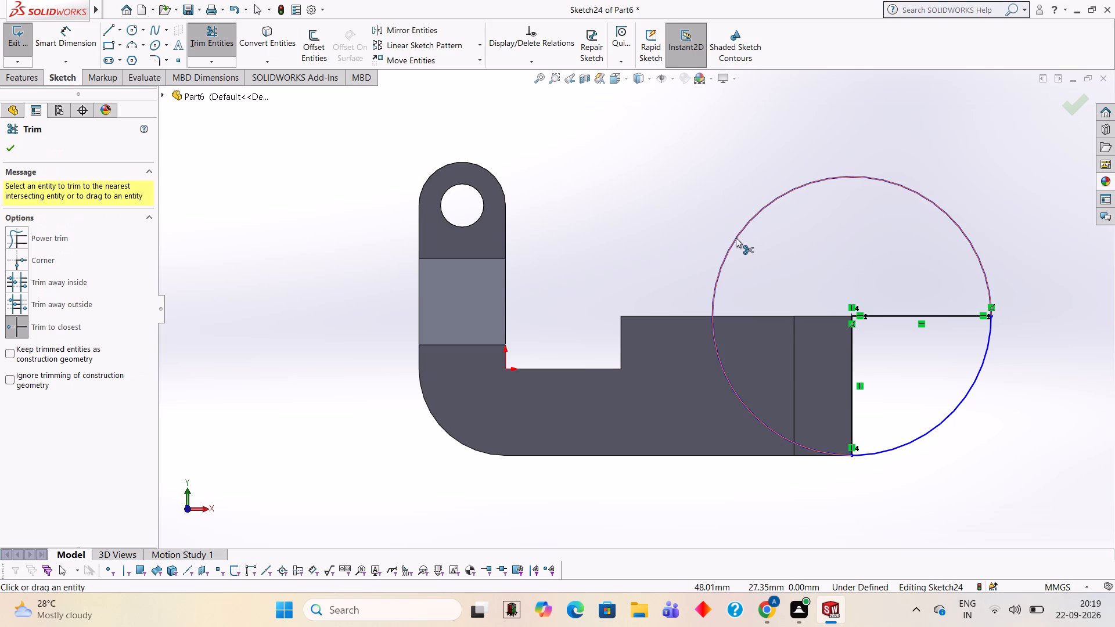
{"action": "left_click", "coordinate": [736, 237]}
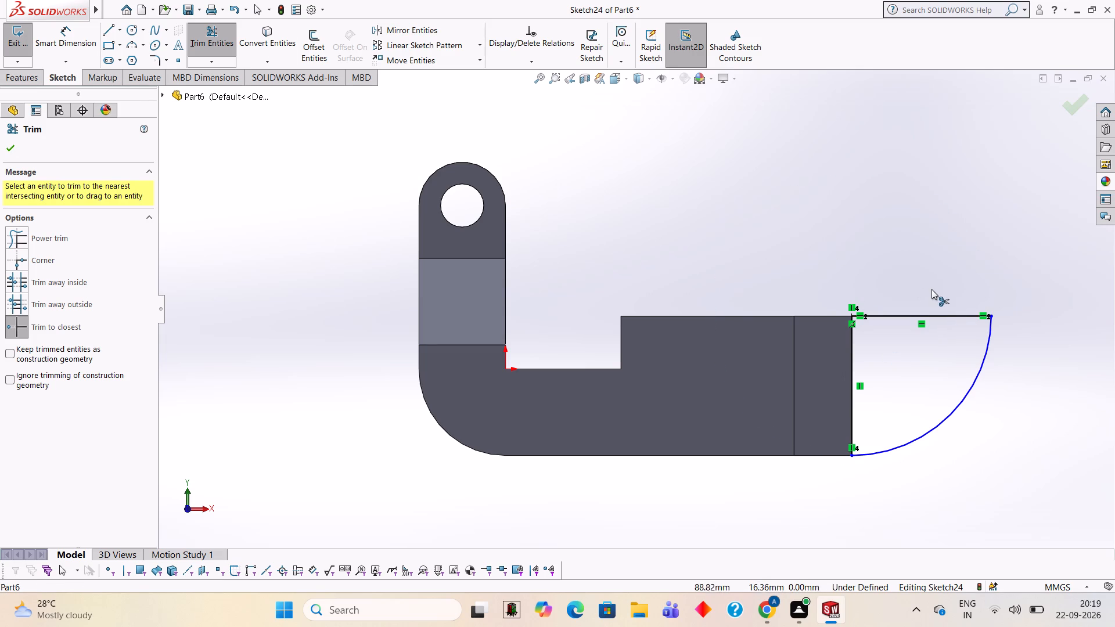
Extrude the quarter-circle profile 15 mm as a blind, merged boss, with direction reversed to run across the projection's width.
{"action": "middle_click_drag", "start_coordinate": [931, 289], "coordinate": [927, 304]}
{"action": "scroll", "coordinate": [927, 303], "scroll_direction": "up", "scroll_amount": 1}
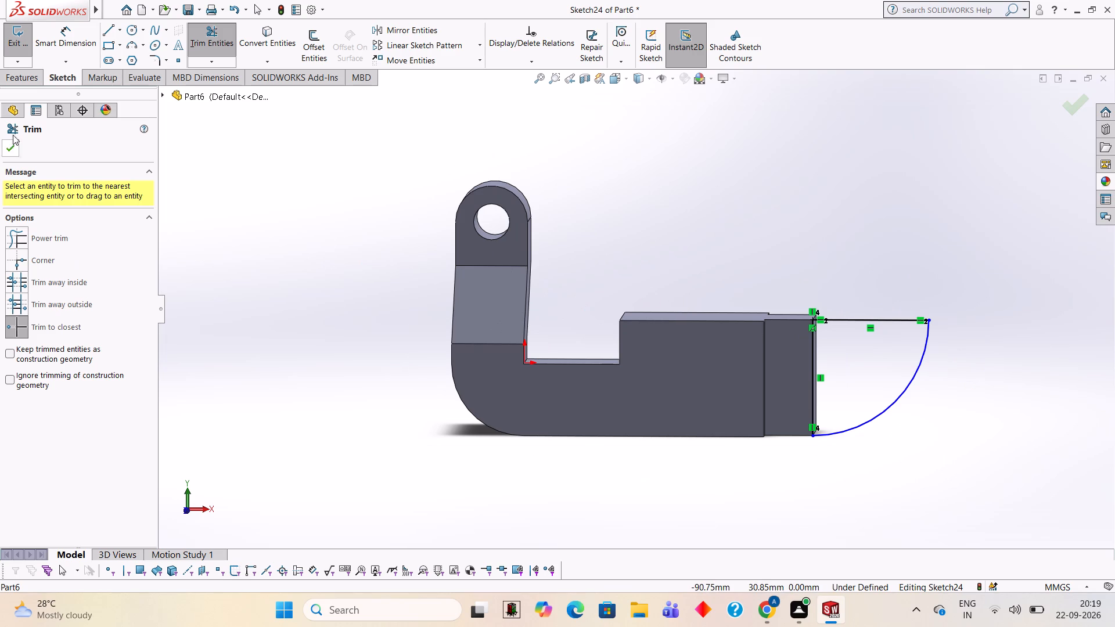
{"action": "left_click", "coordinate": [27, 80]}
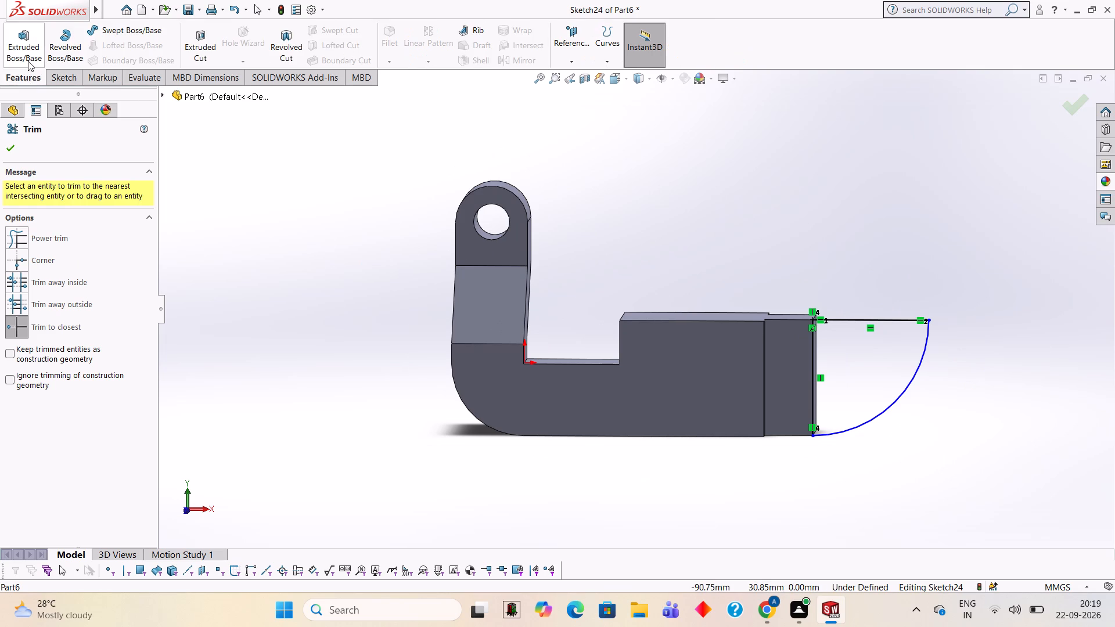
{"action": "left_click", "coordinate": [28, 61]}
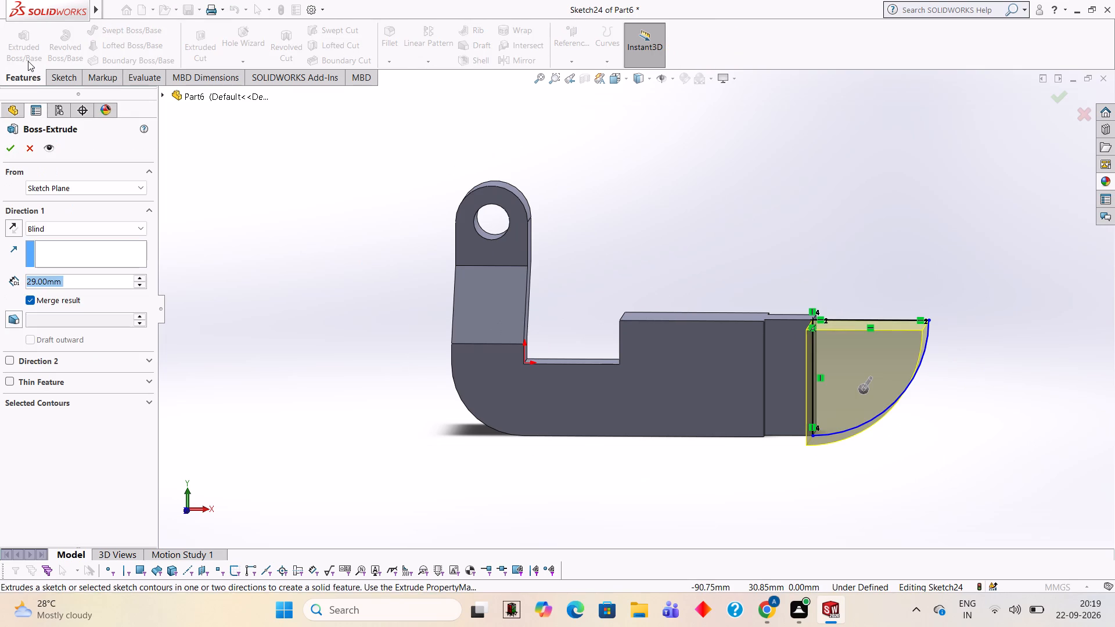
{"action": "left_click", "coordinate": [17, 228]}
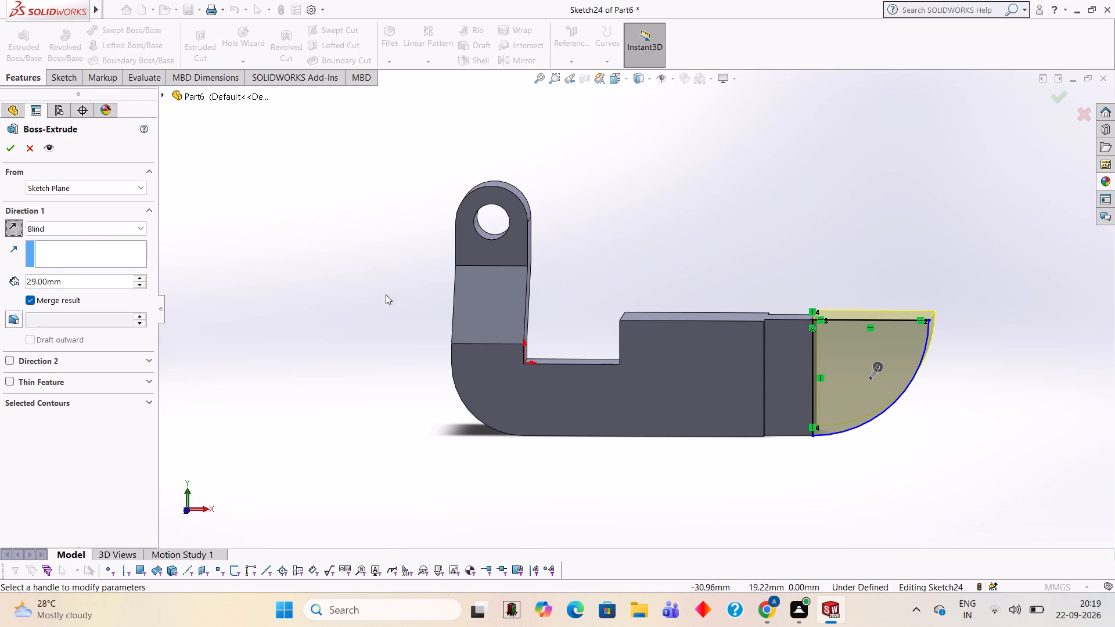
{"action": "middle_click_drag", "start_coordinate": [814, 197], "coordinate": [776, 352]}
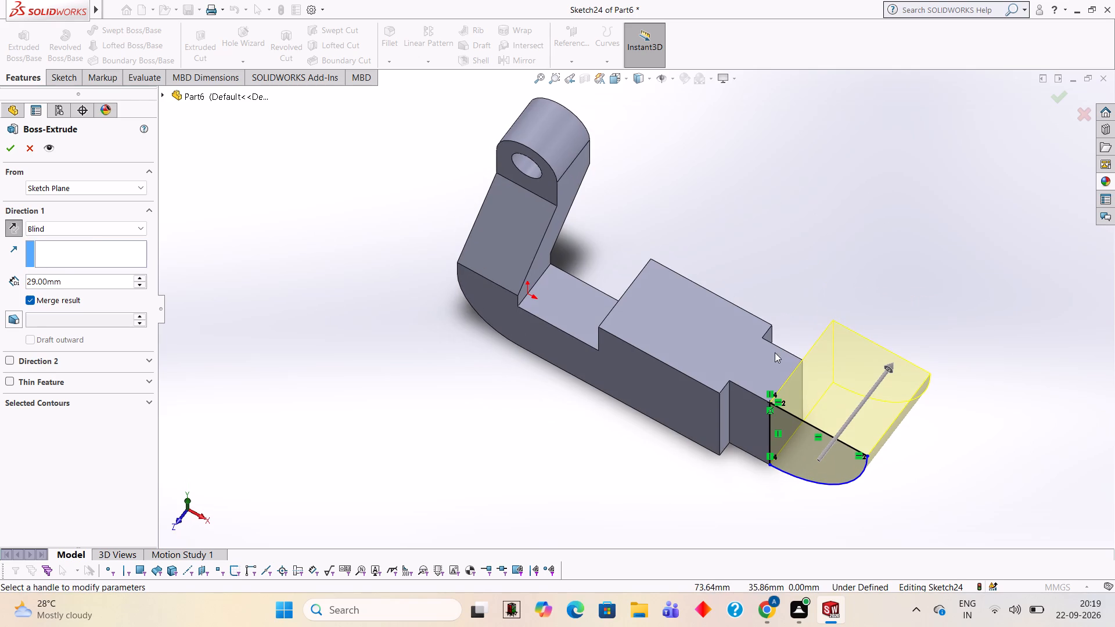
{"action": "left_click", "coordinate": [85, 280]}
{"action": "key", "text": "BackSpace"}
{"action": "key", "text": "BackSpace"}
{"action": "key", "text": "BackSpace"}
{"action": "key", "text": "BackSpace"}
{"action": "key", "text": "BackSpace"}
{"action": "key", "text": "BackSpace"}
{"action": "key", "text": "BackSpace"}
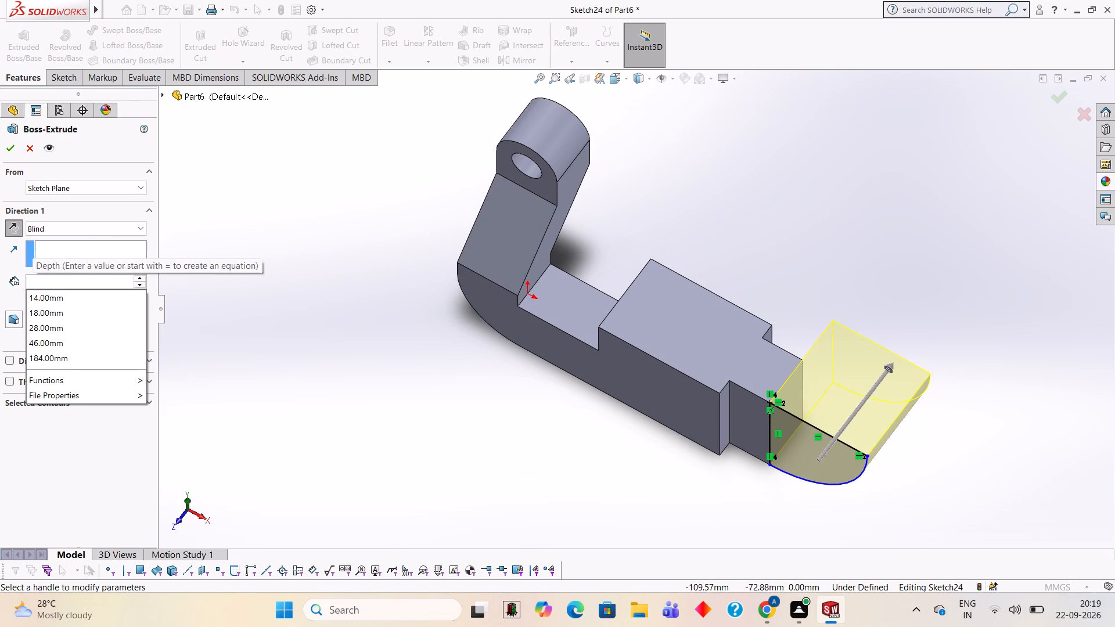
{"action": "type", "text": "12"}
{"action": "key", "text": "Return"}
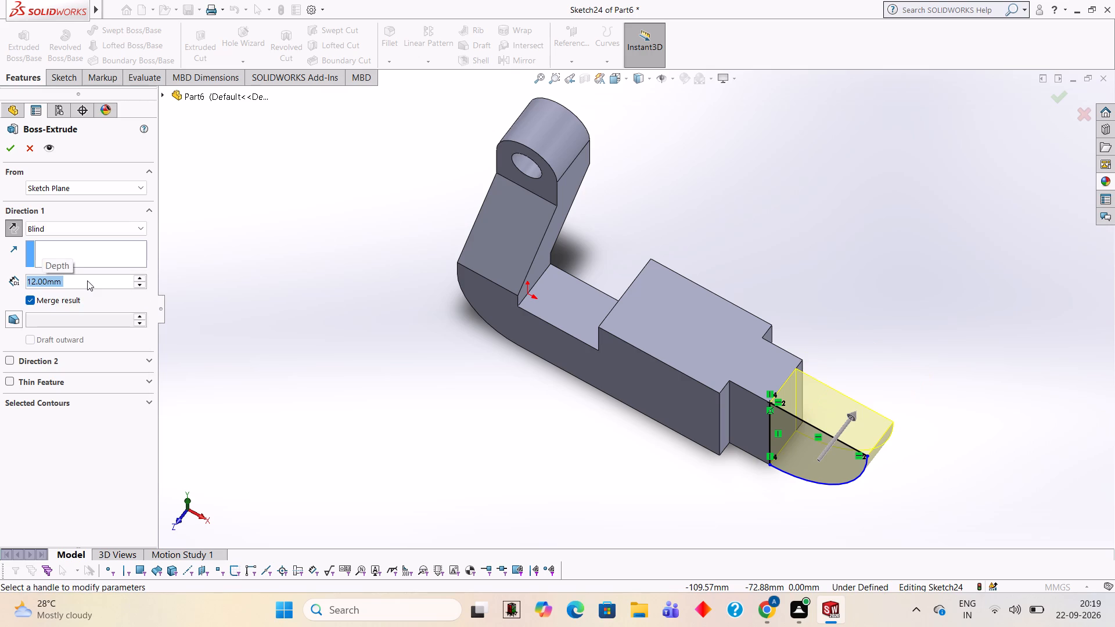
{"action": "type", "text": "15"}
{"action": "key", "text": "Return"}
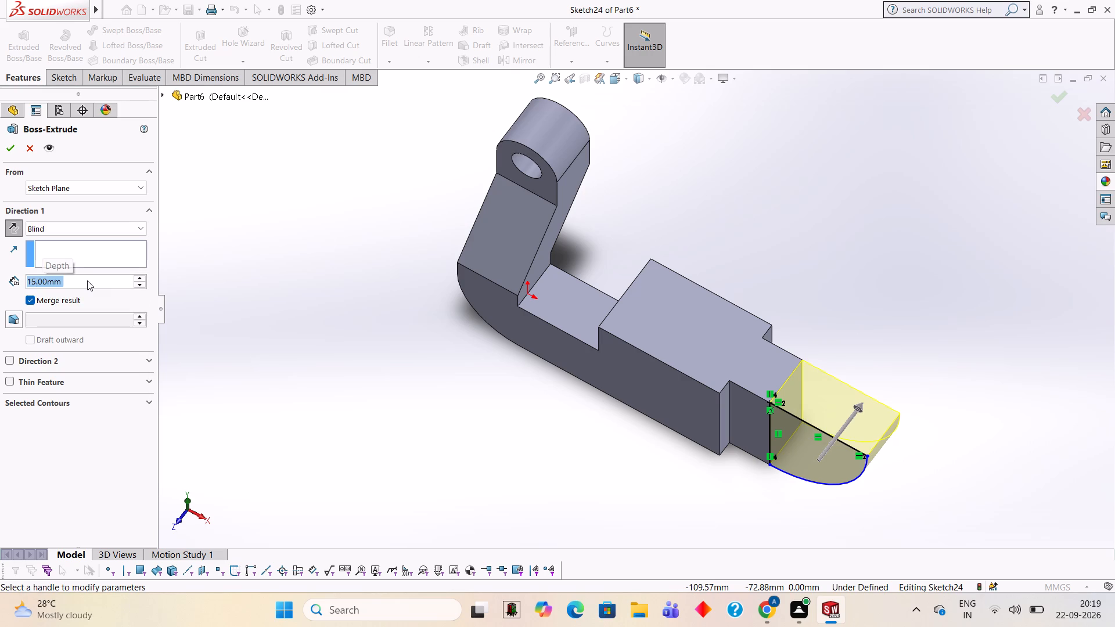
{"action": "left_click", "coordinate": [5, 151]}
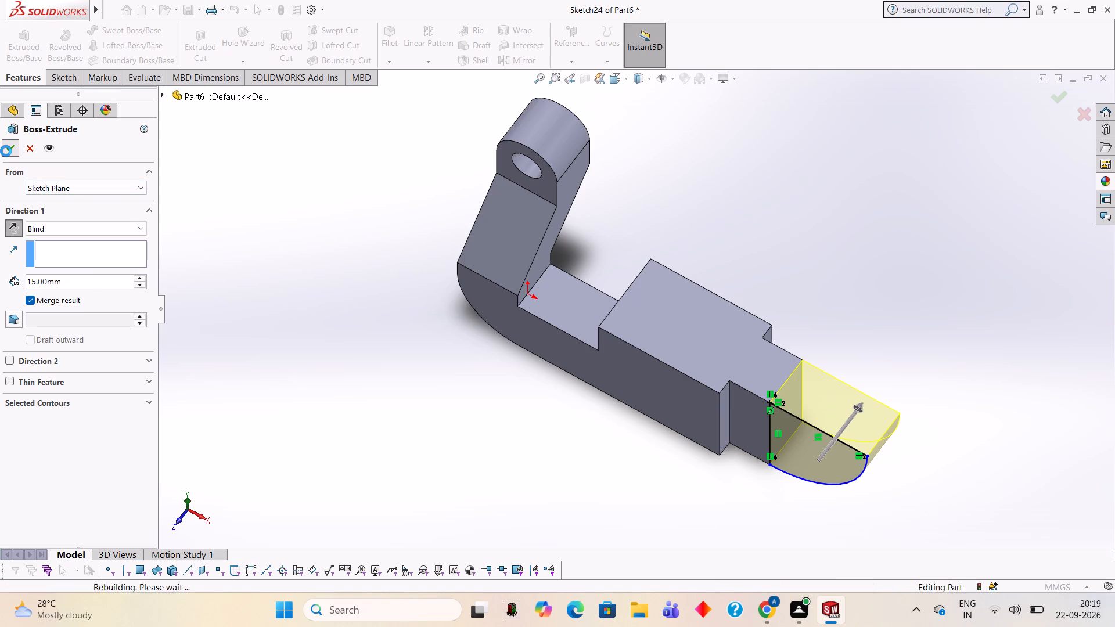
{"action": "left_click", "coordinate": [732, 212]}
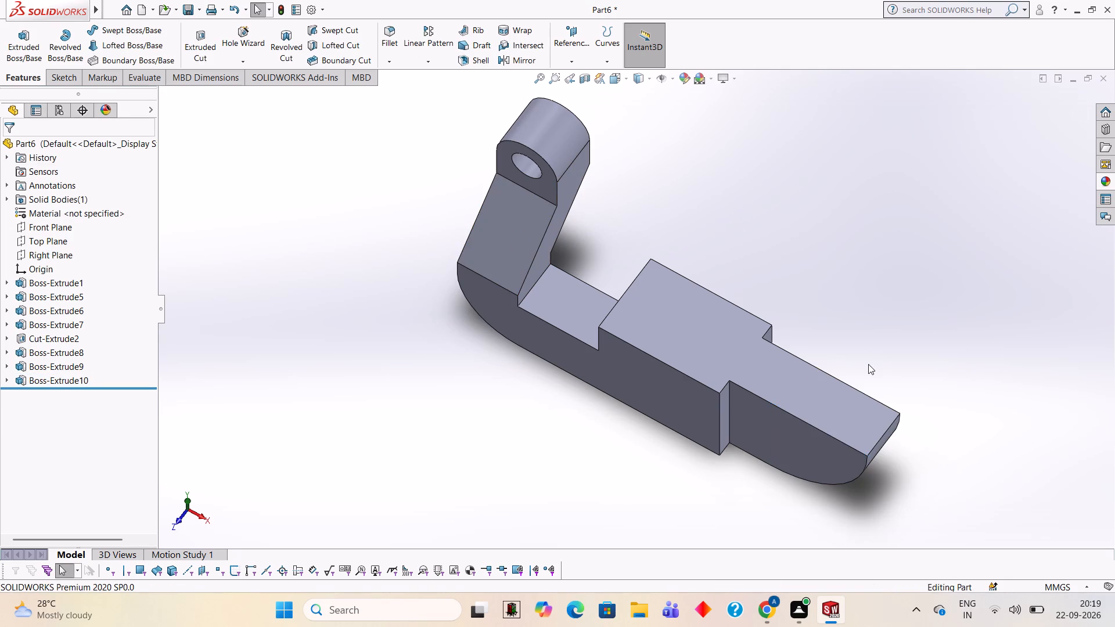
{"action": "left_click", "coordinate": [868, 364]}
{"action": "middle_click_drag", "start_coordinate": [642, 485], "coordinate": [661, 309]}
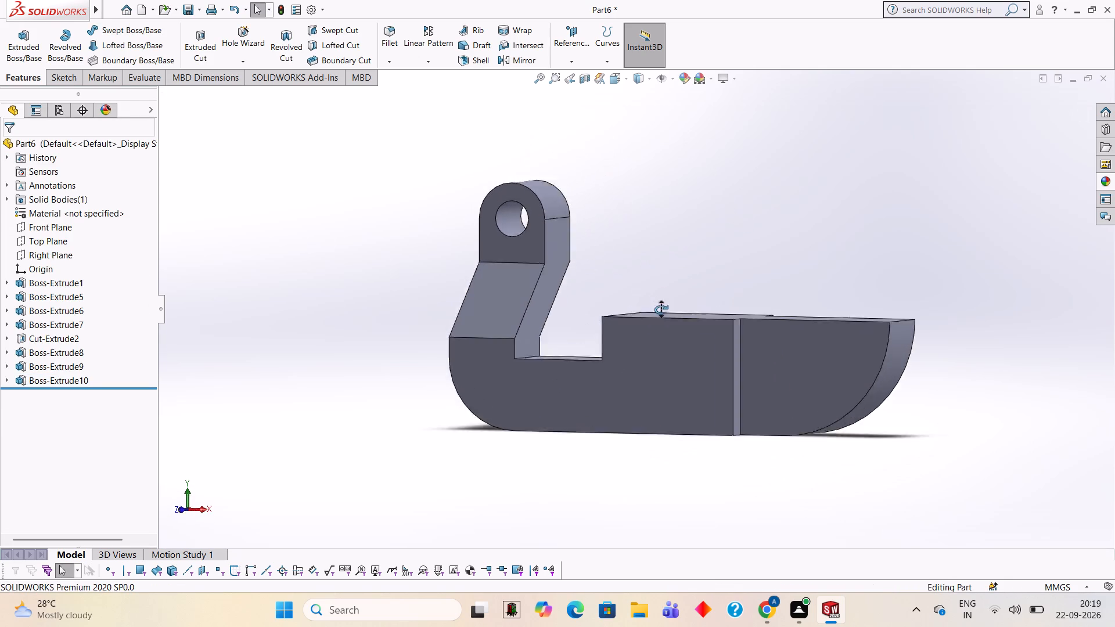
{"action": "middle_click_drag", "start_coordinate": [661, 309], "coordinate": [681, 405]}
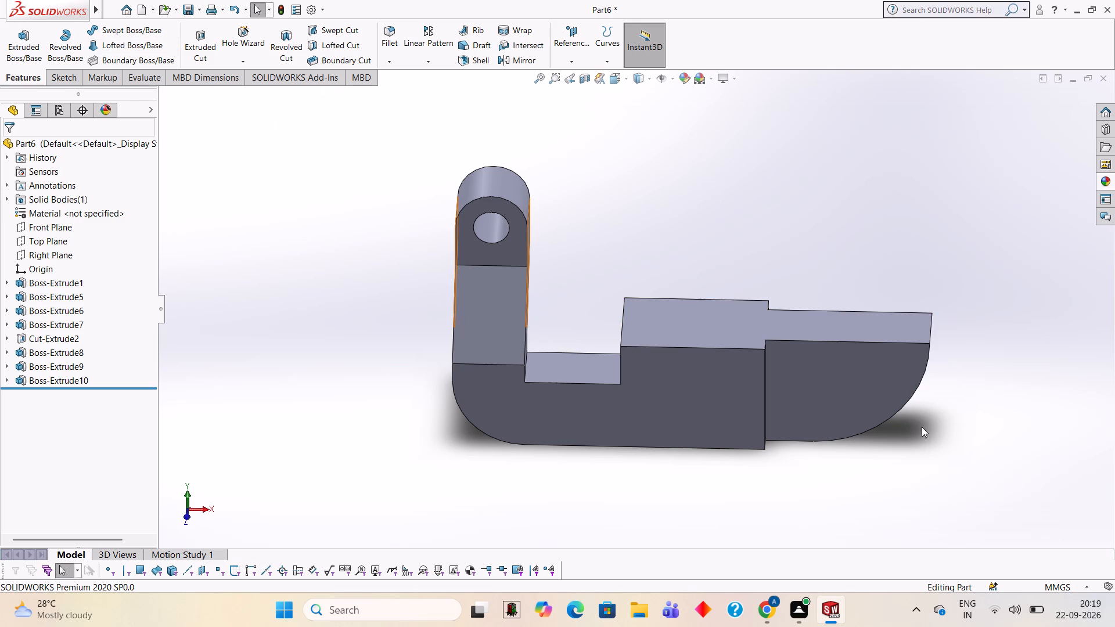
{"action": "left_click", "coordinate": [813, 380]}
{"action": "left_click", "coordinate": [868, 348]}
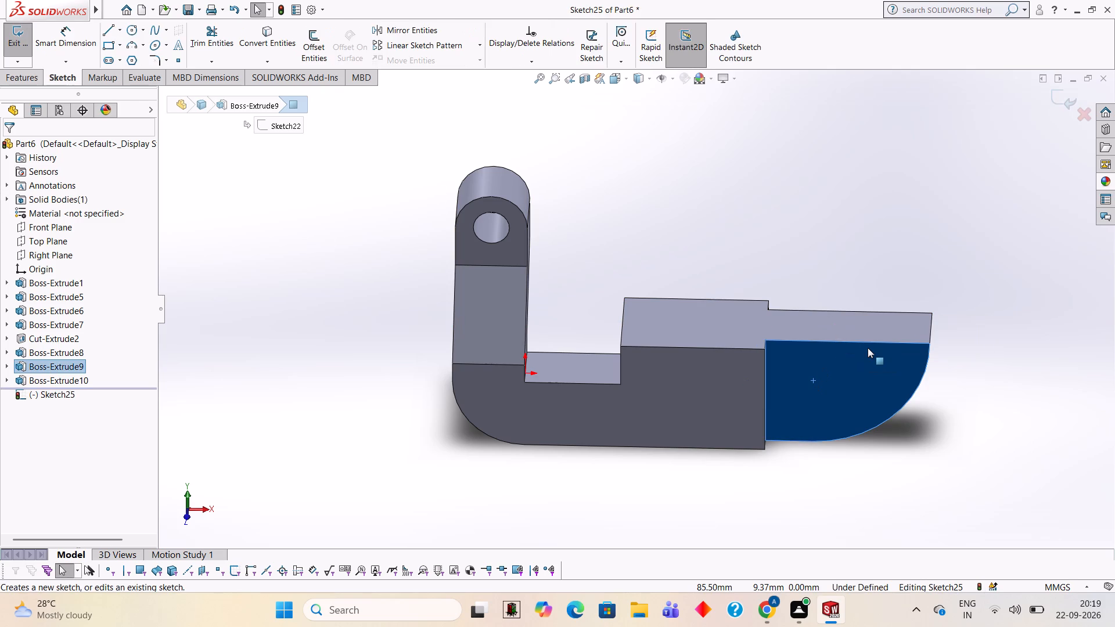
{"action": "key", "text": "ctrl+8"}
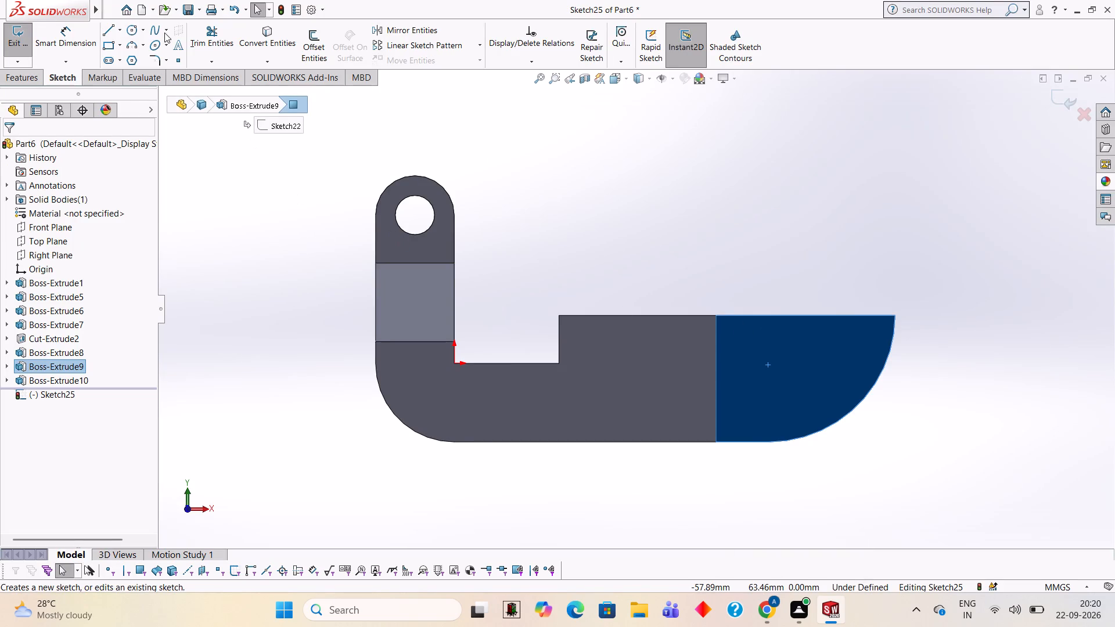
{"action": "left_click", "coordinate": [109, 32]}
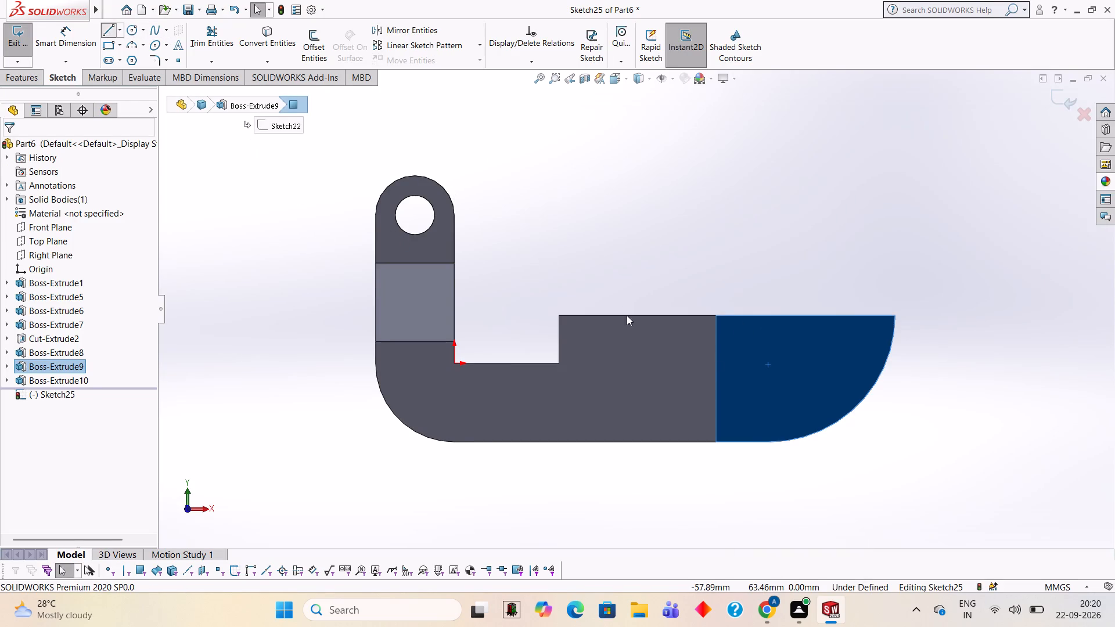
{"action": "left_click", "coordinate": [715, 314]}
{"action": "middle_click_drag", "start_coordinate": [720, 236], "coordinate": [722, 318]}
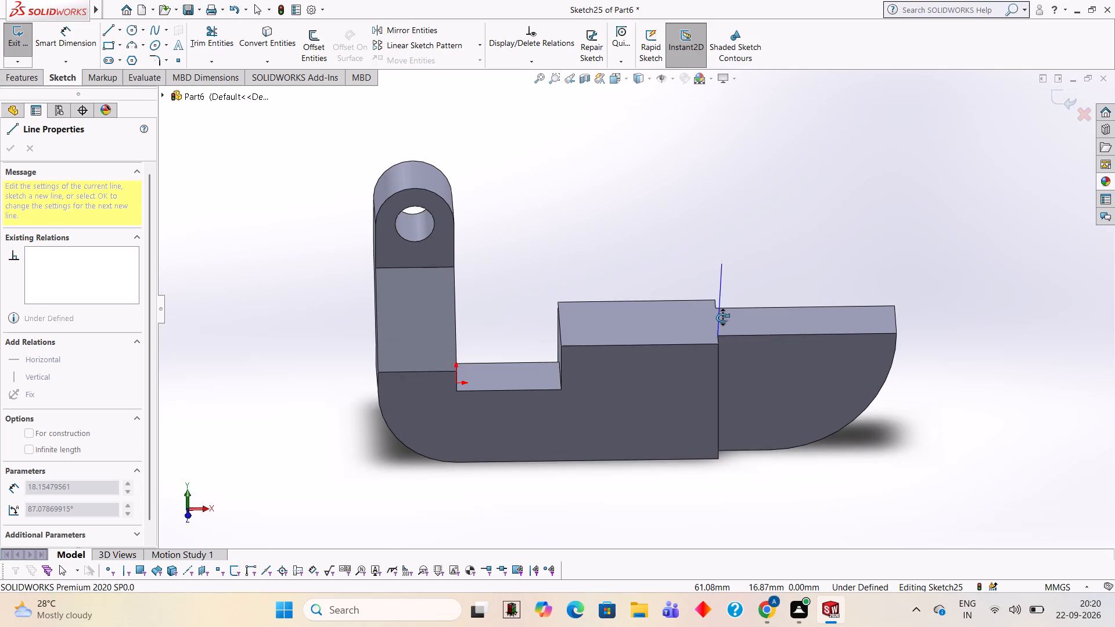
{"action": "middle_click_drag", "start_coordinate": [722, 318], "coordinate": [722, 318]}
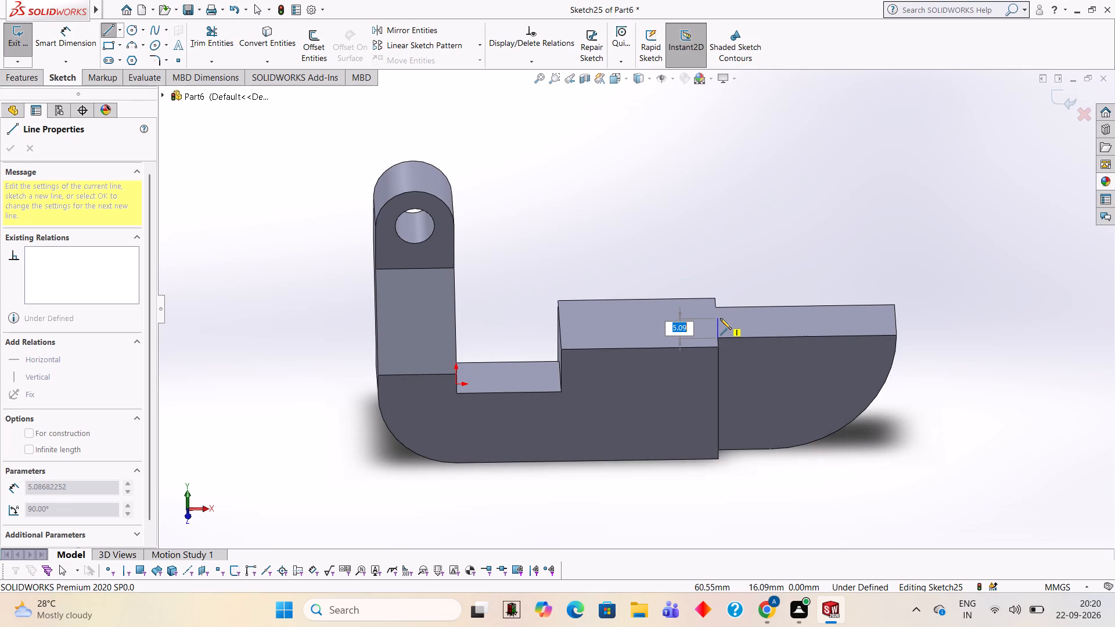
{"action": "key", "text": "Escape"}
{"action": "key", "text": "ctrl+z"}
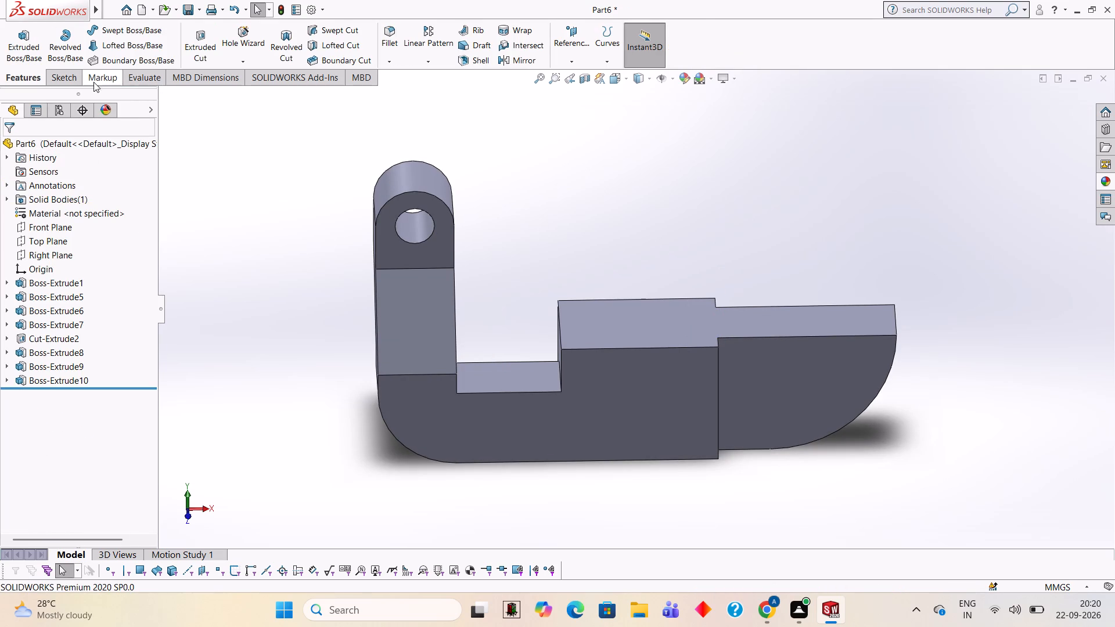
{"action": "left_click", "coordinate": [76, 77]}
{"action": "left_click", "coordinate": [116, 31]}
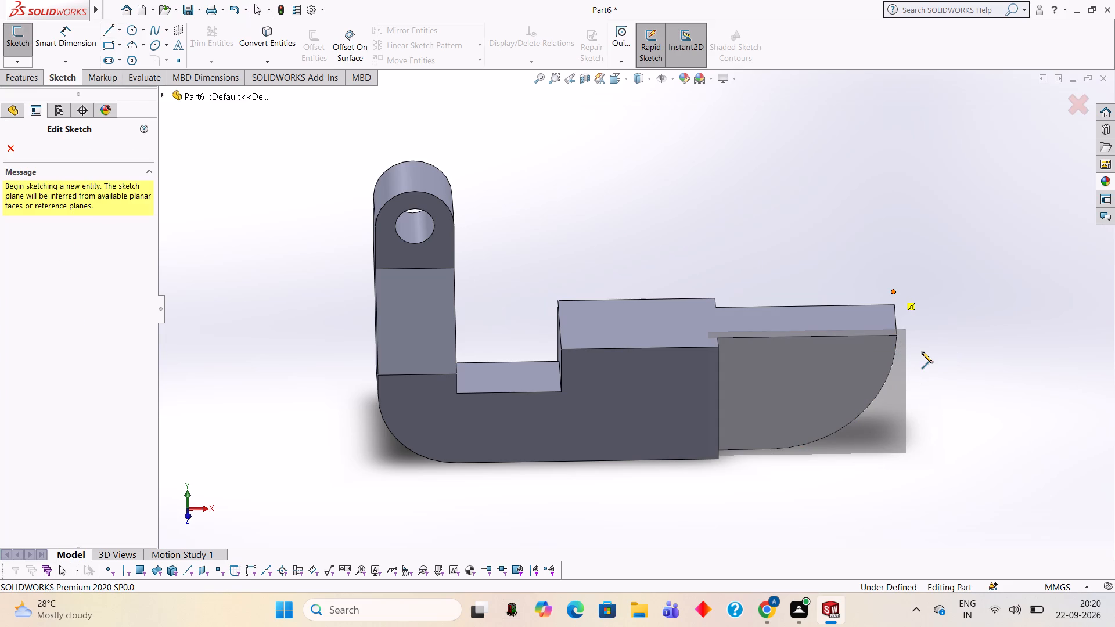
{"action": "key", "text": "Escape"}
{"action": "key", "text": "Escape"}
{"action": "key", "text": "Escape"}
Start a new sketch on the flat side face of the quarter-rounded end projection.
{"action": "left_click", "coordinate": [764, 366]}
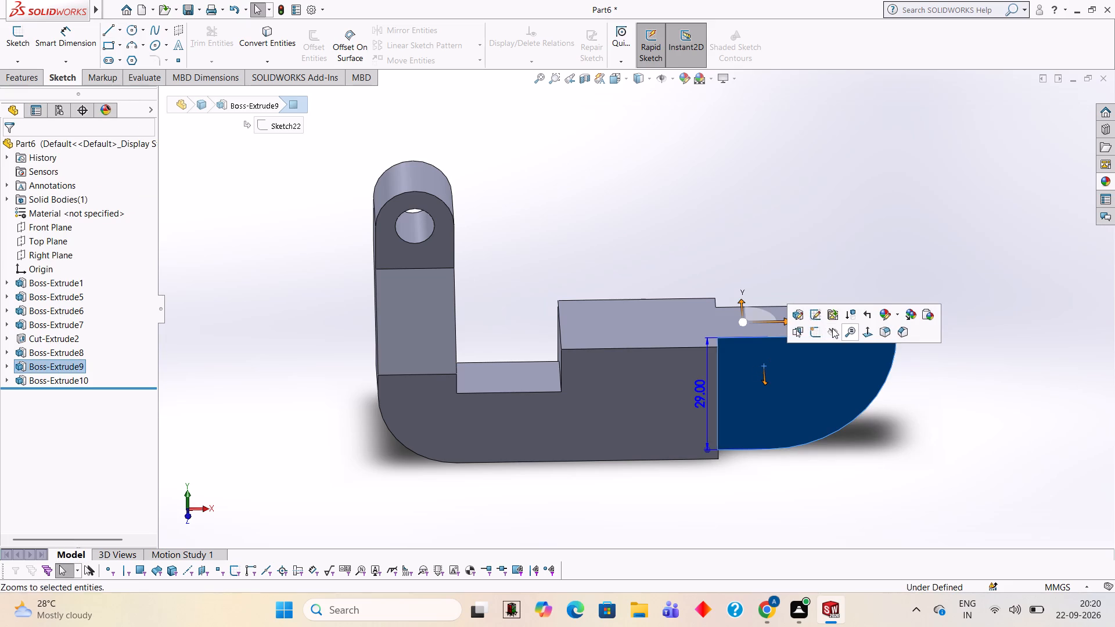
{"action": "left_click", "coordinate": [816, 330]}
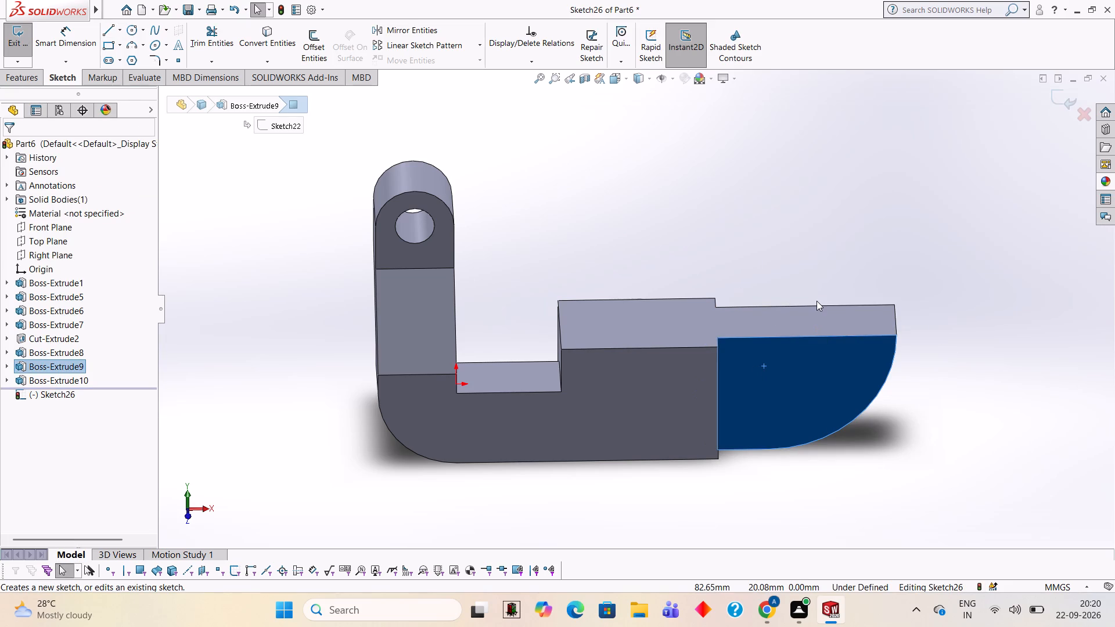
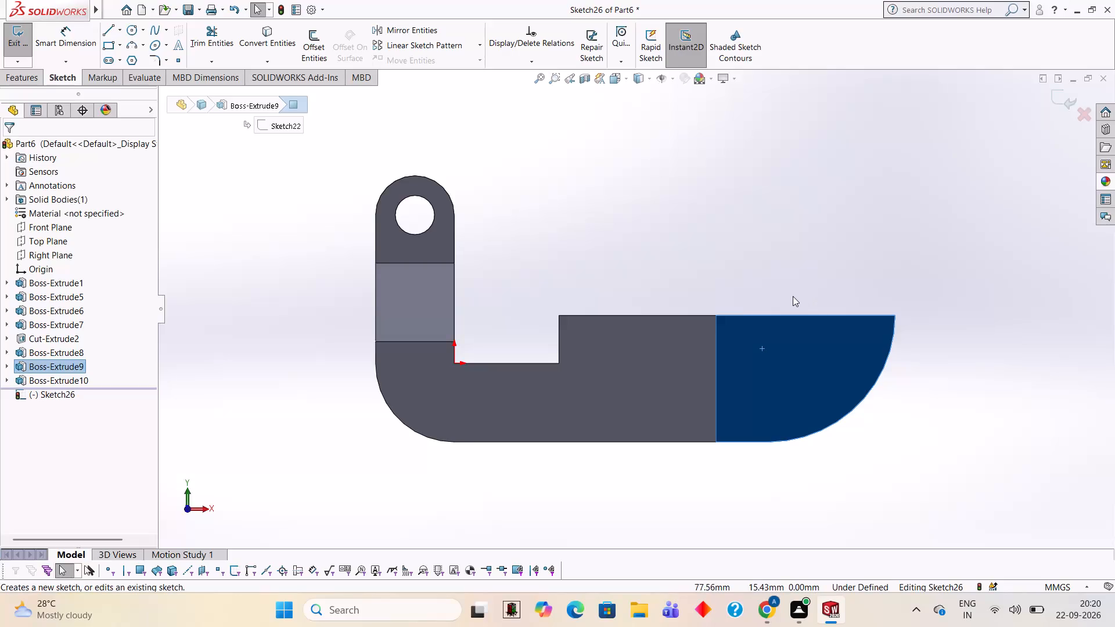
Sketch connected lines from the rounded tip's upper outer corner: 29 mm horizontally inward, 20 mm vertically up, and another 24 mm up.
{"action": "left_click", "coordinate": [107, 35]}
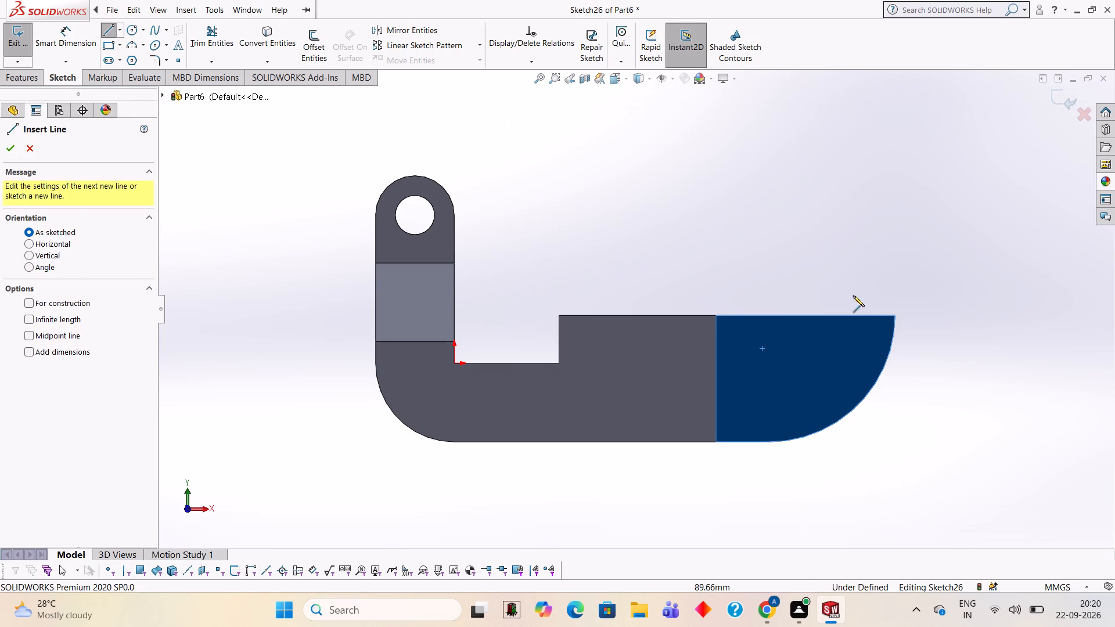
{"action": "left_click", "coordinate": [893, 315]}
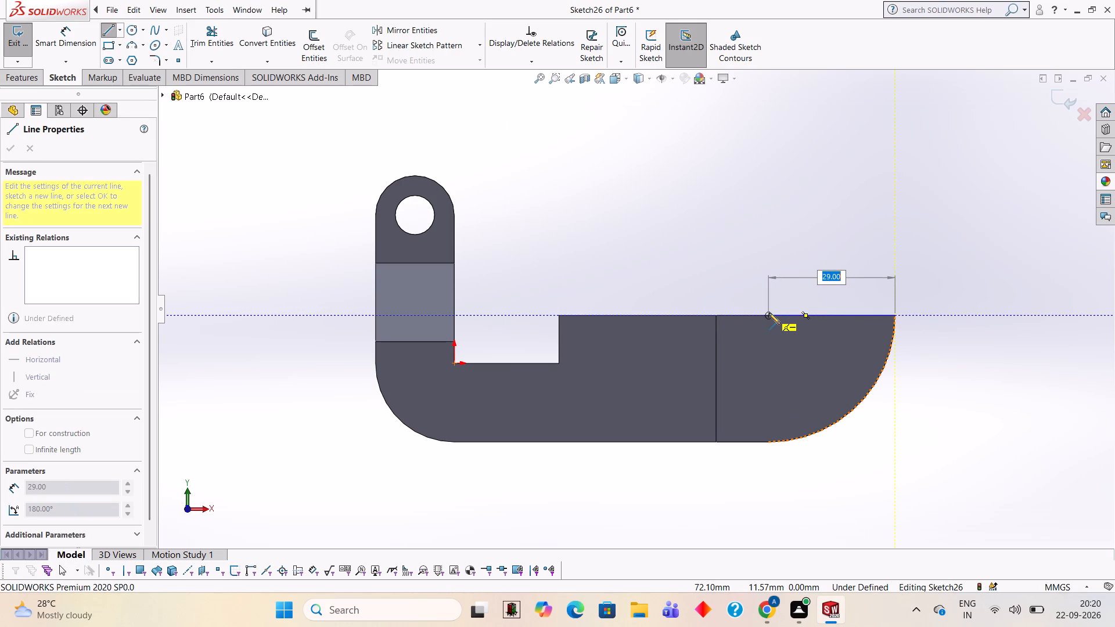
{"action": "type", "text": "26"}
{"action": "key", "text": "BackSpace"}
{"action": "key", "text": "9"}
{"action": "key", "text": "Return"}
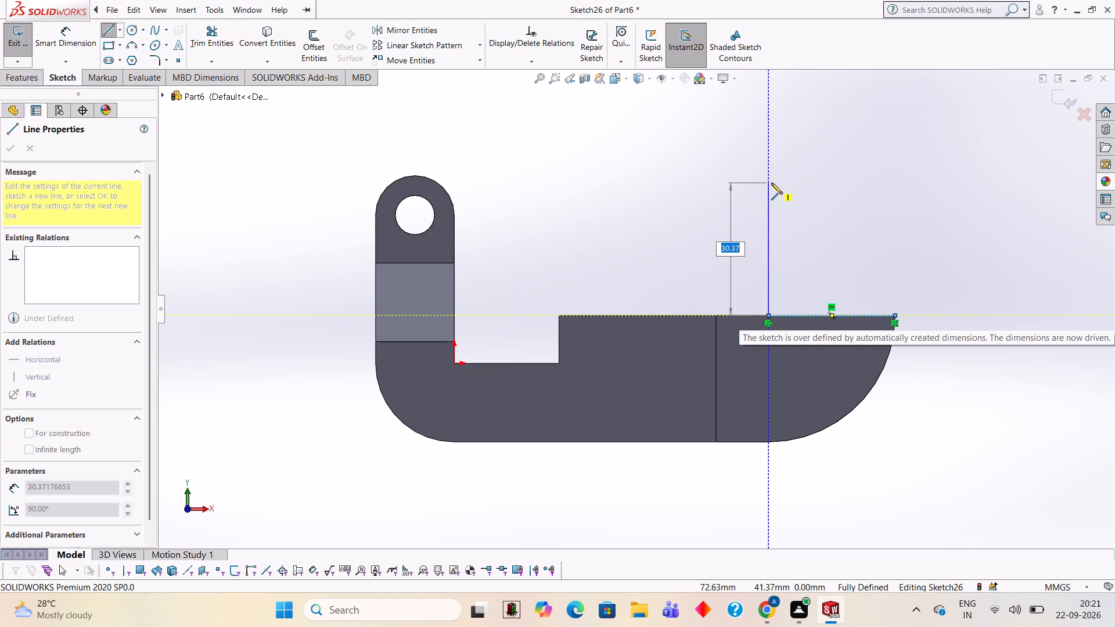
{"action": "type", "text": "20"}
{"action": "key", "text": "Return"}
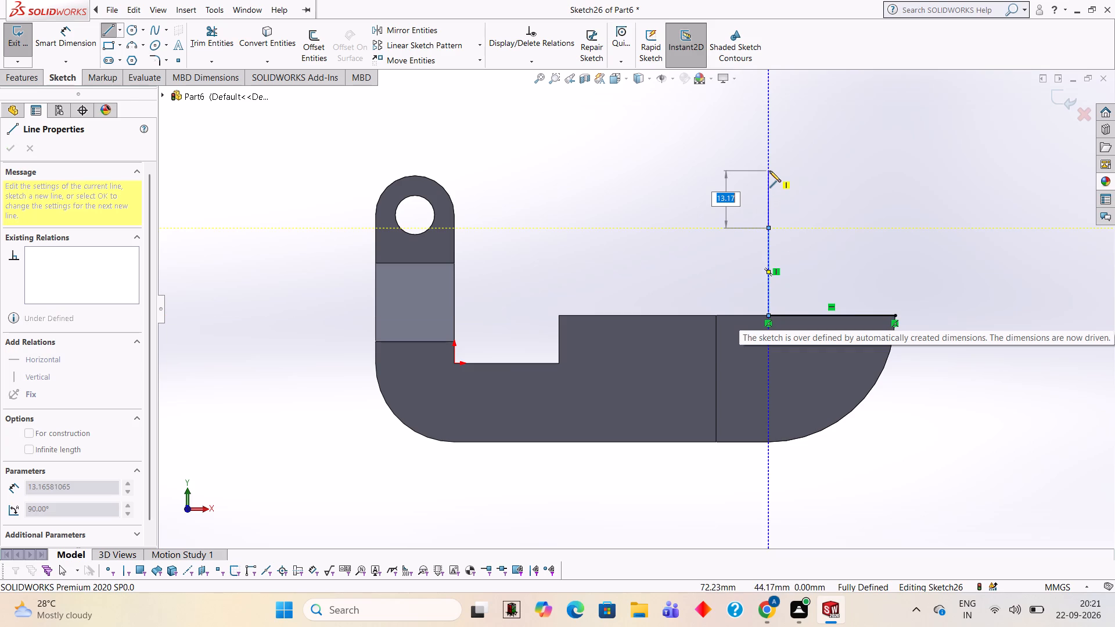
{"action": "type", "text": "24"}
{"action": "key", "text": "Return"}
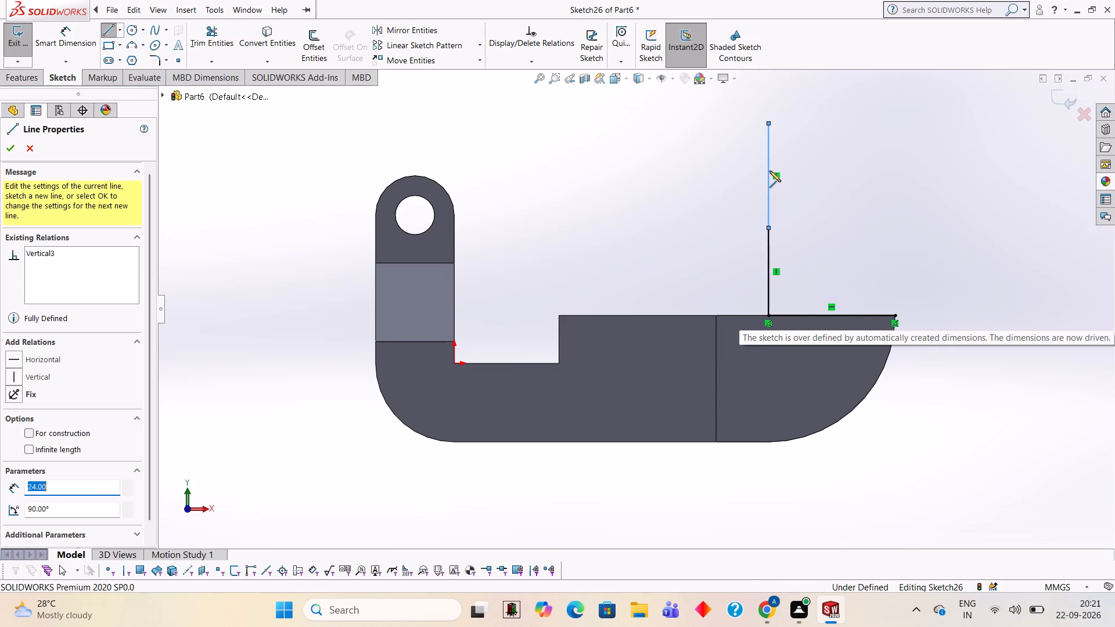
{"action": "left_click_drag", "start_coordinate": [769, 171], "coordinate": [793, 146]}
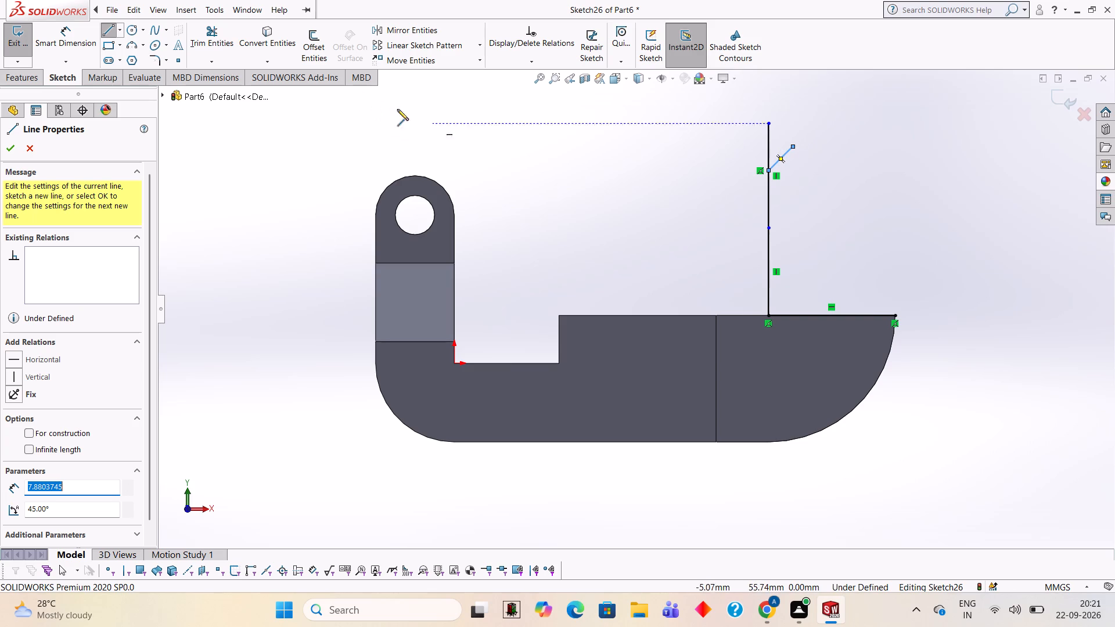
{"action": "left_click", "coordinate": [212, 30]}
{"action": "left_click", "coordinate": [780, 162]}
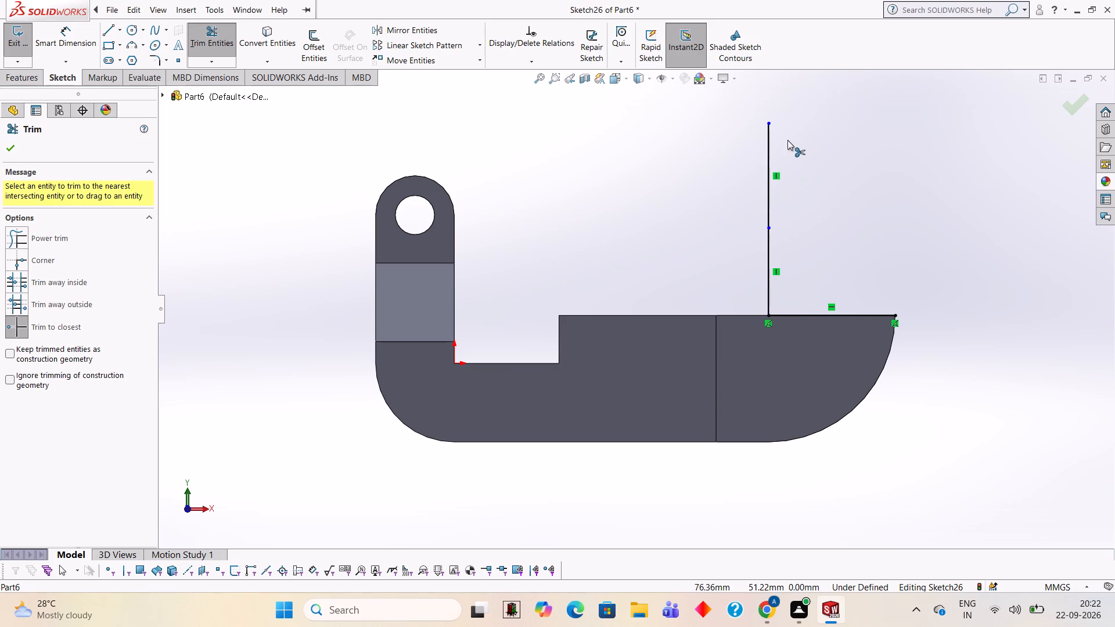
Close the rectangle with a 29 mm horizontal top line and a 44 mm vertical line down to the tip's corner.
{"action": "left_click", "coordinate": [106, 24]}
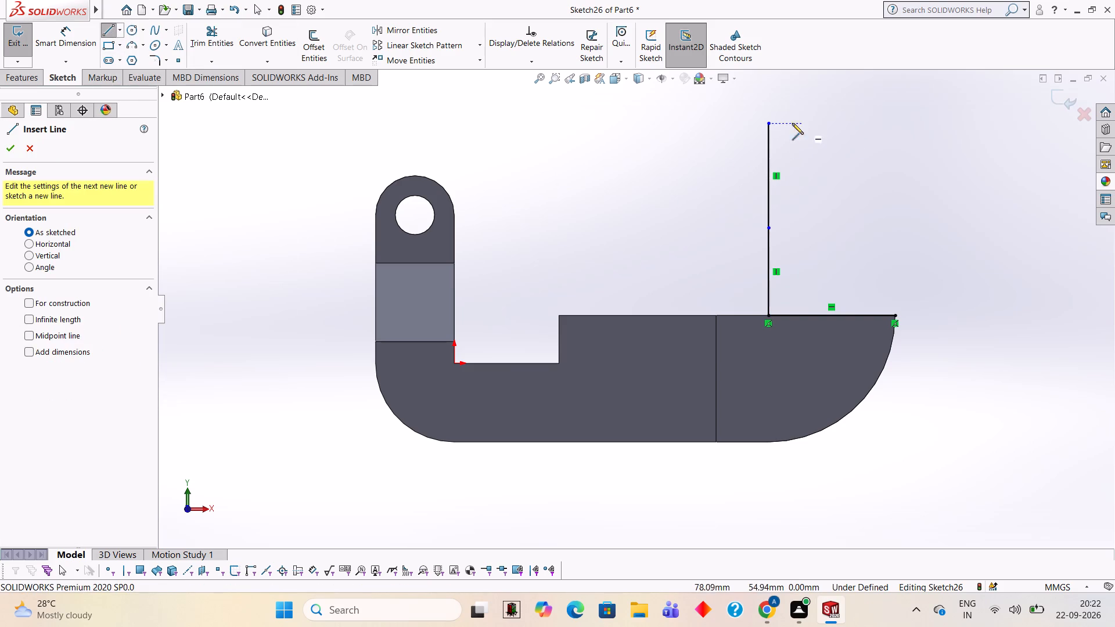
{"action": "left_click", "coordinate": [767, 121]}
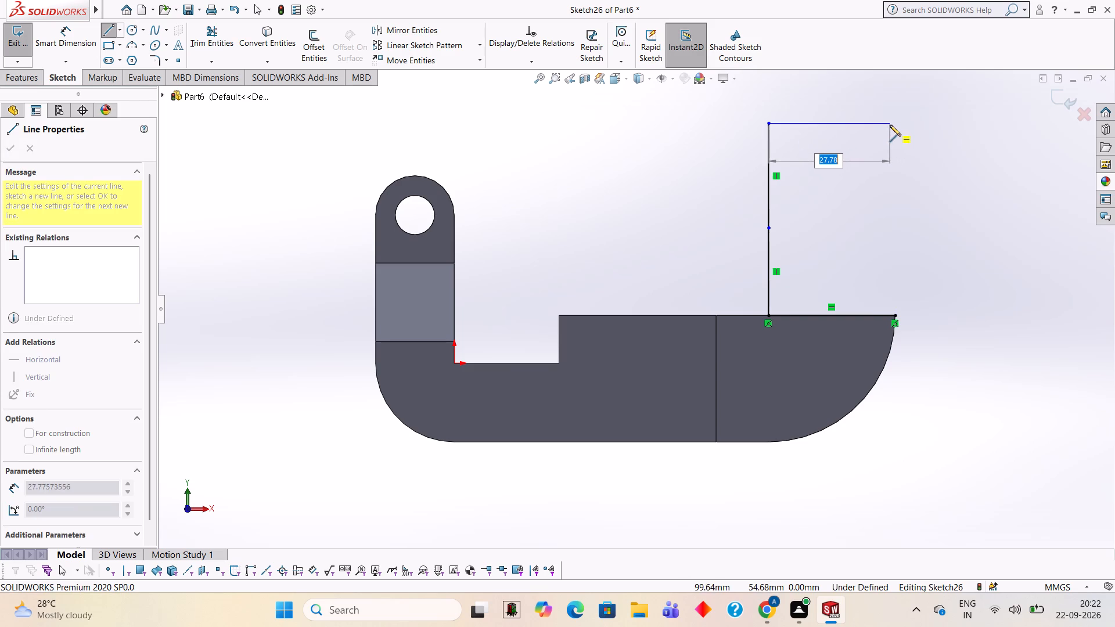
{"action": "left_click", "coordinate": [894, 124]}
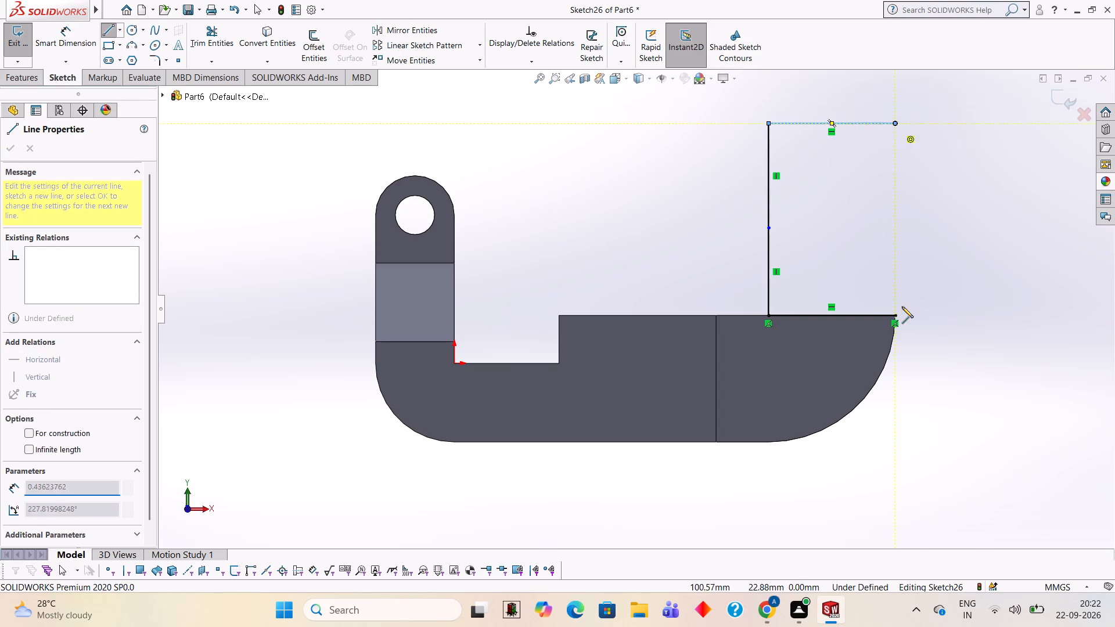
{"action": "left_click", "coordinate": [895, 317]}
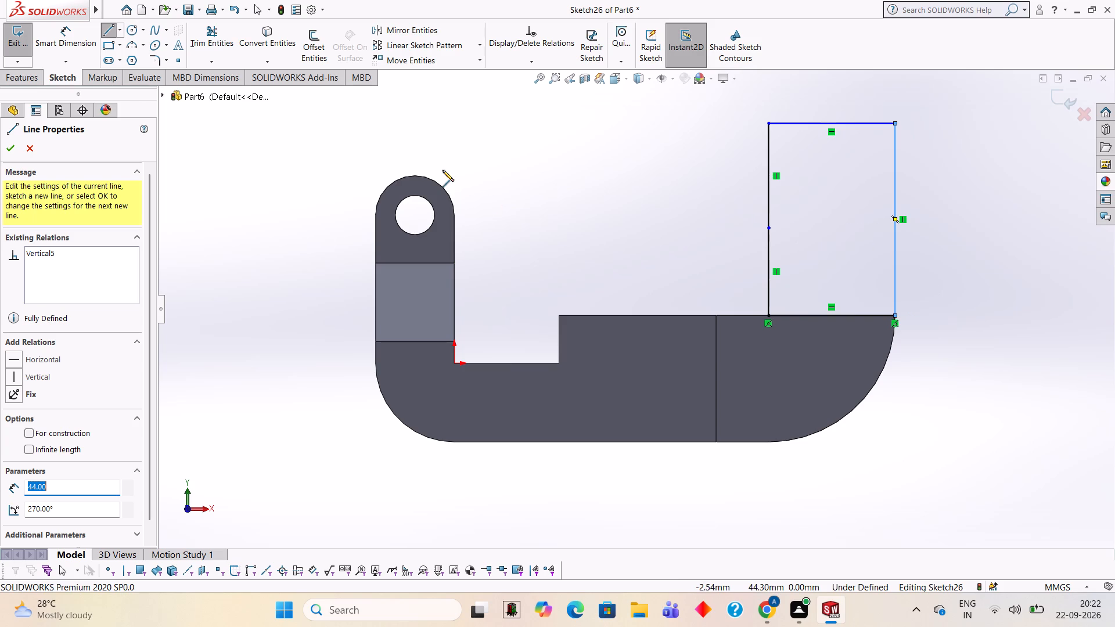
Extrude the rectangle 15 mm as a blind, merged boss, with direction reversed to run across the projection's width.
{"action": "left_click", "coordinate": [31, 80]}
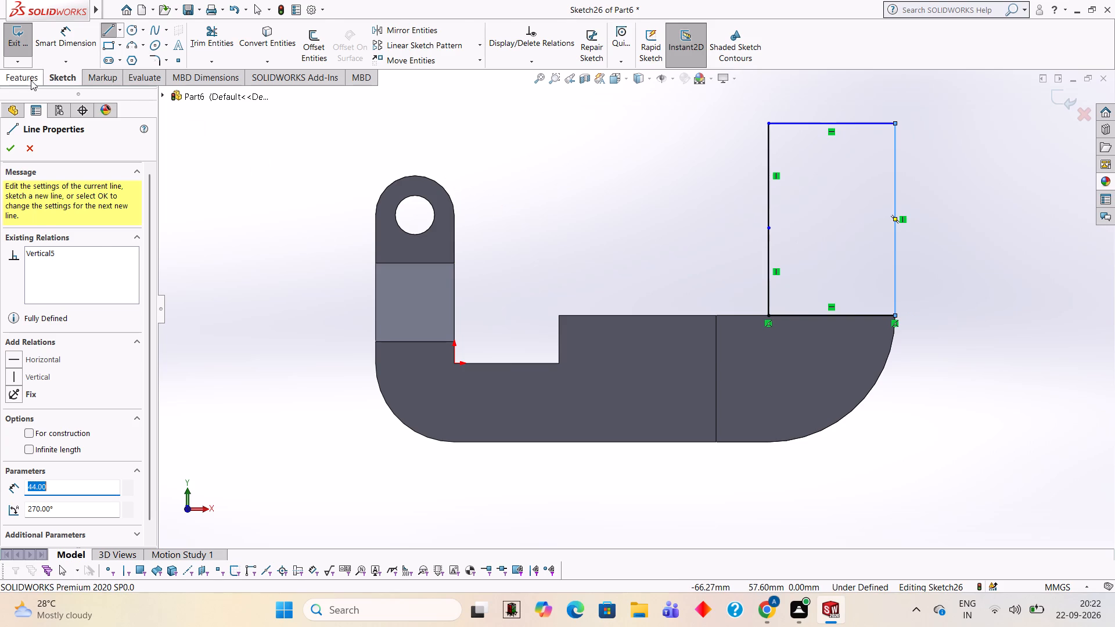
{"action": "left_click", "coordinate": [30, 49]}
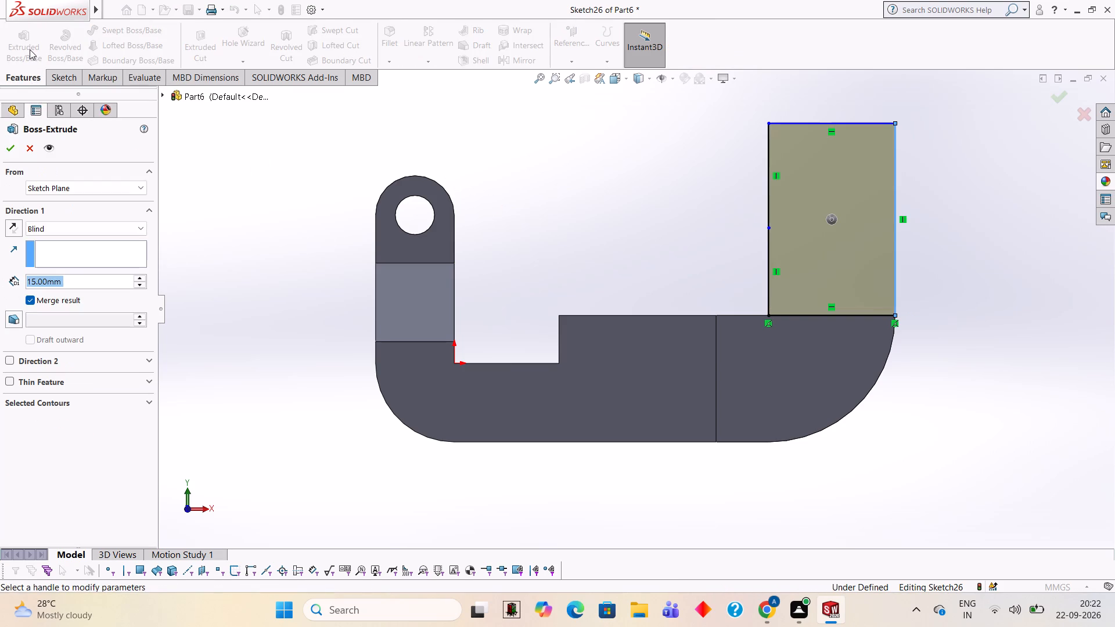
{"action": "middle_click_drag", "start_coordinate": [516, 225], "coordinate": [498, 383]}
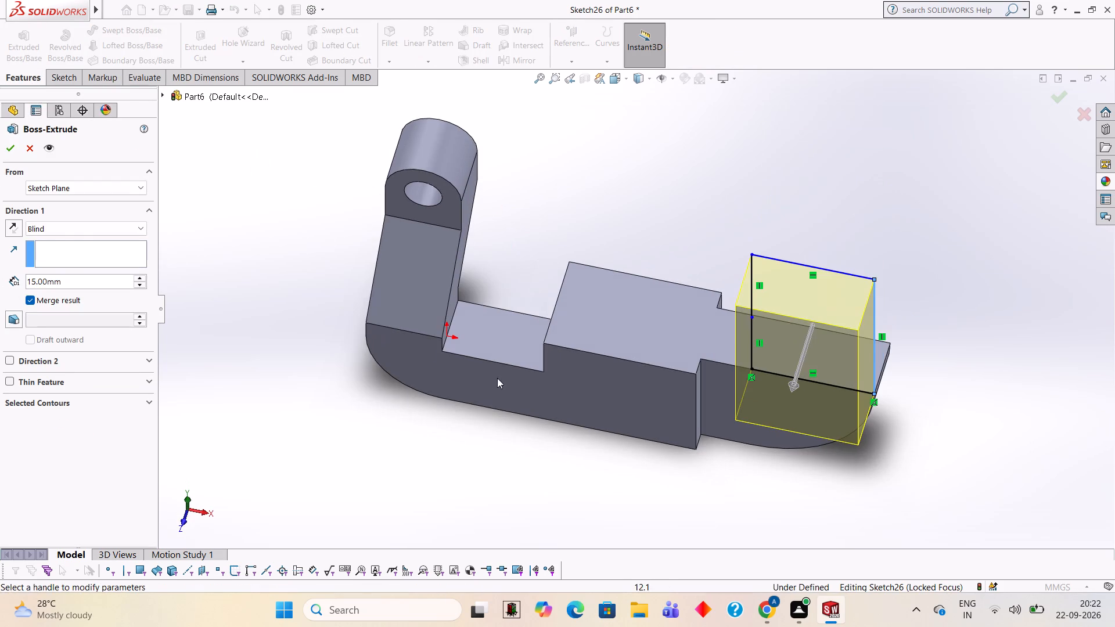
{"action": "left_click", "coordinate": [13, 228]}
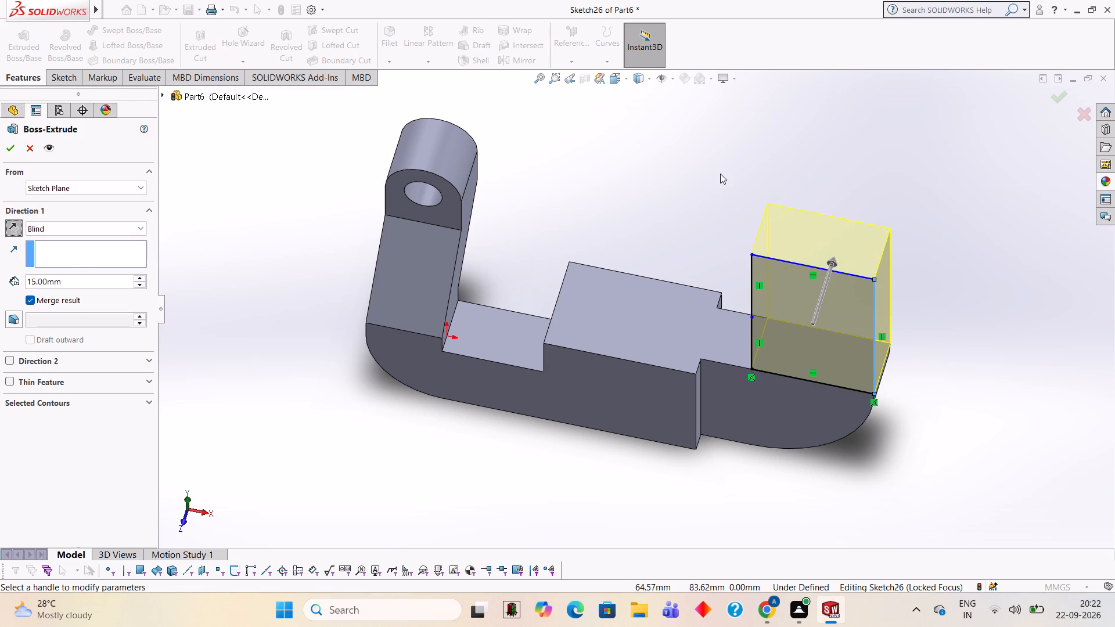
{"action": "middle_click_drag", "start_coordinate": [720, 174], "coordinate": [667, 223]}
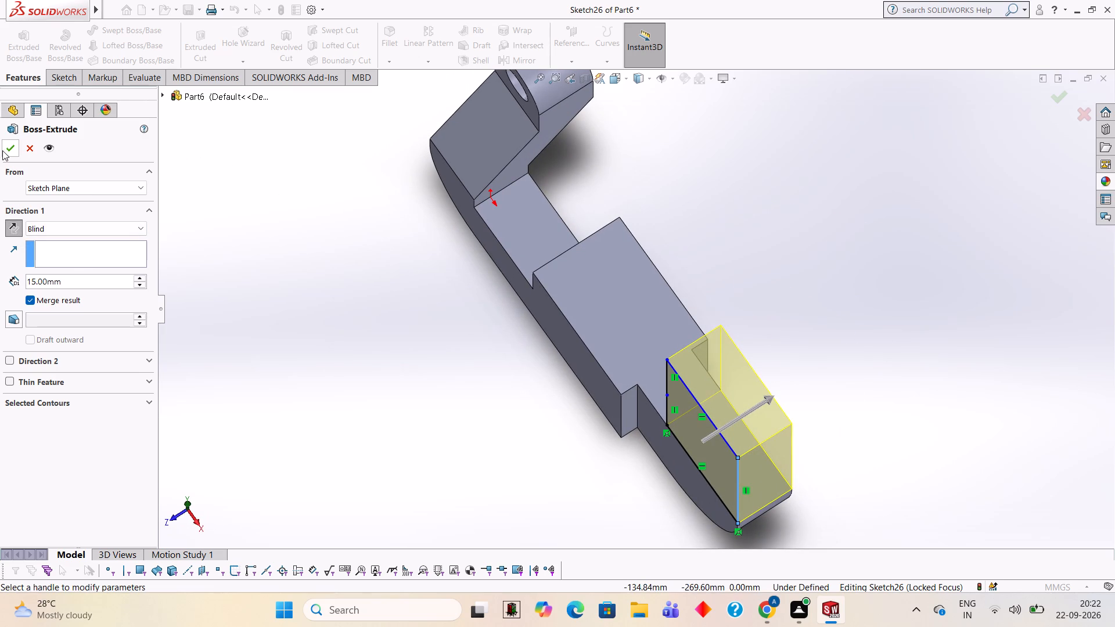
{"action": "left_click", "coordinate": [2, 150]}
{"action": "left_click", "coordinate": [679, 185]}
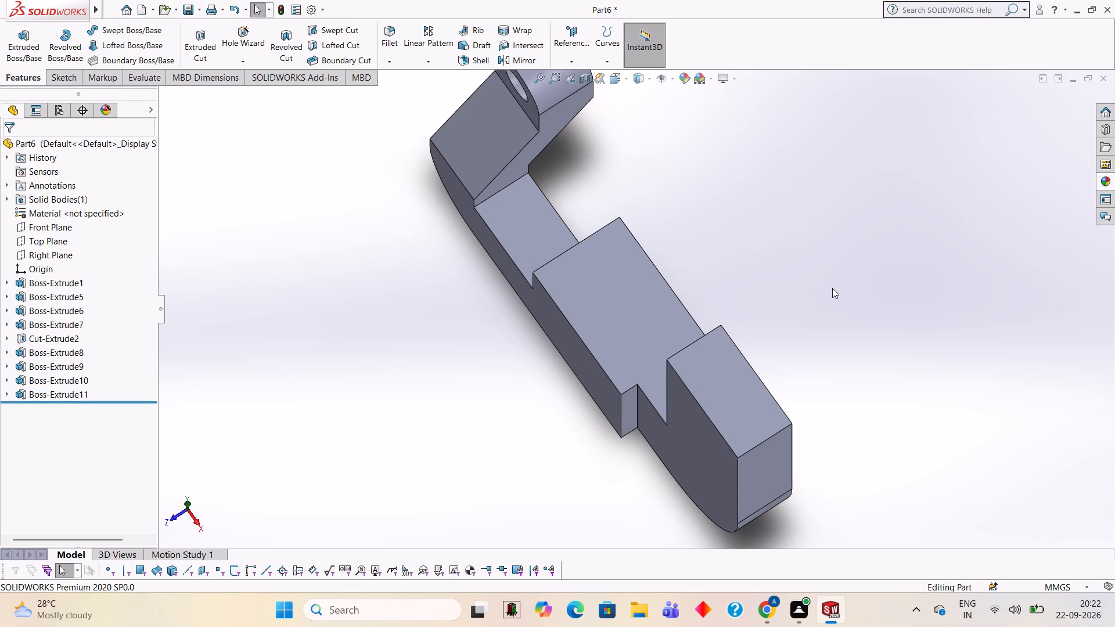
Start a new sketch on the flat side face of the end upright and view it face-on.
{"action": "scroll", "coordinate": [831, 326], "scroll_direction": "up", "scroll_amount": 1}
{"action": "middle_click_drag", "start_coordinate": [831, 326], "coordinate": [852, 303]}
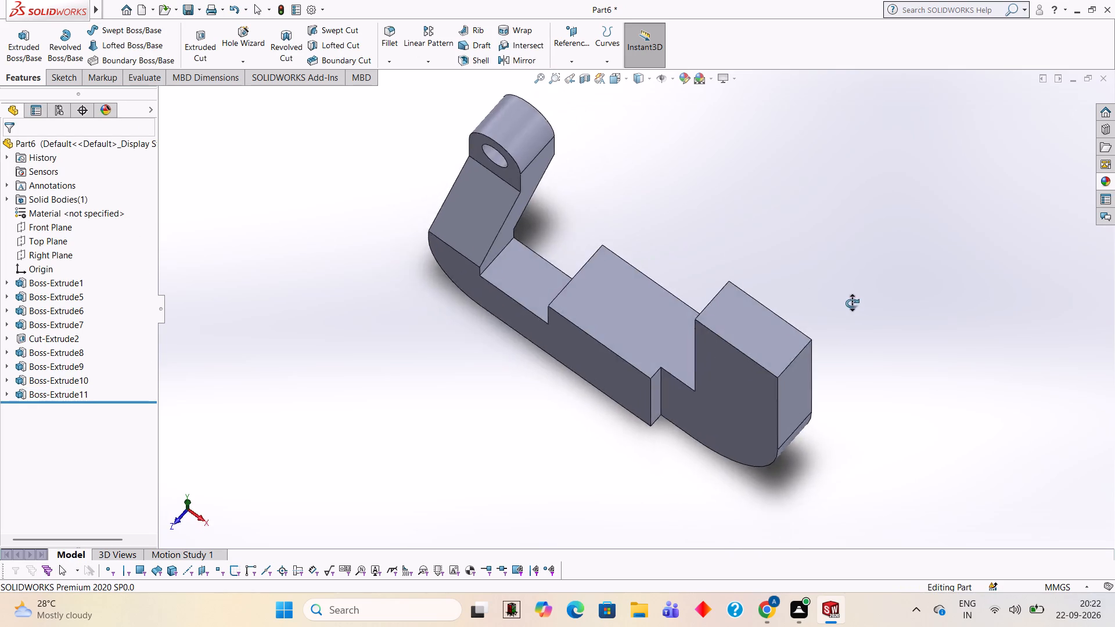
{"action": "middle_click_drag", "start_coordinate": [852, 303], "coordinate": [826, 212]}
{"action": "middle_click_drag", "start_coordinate": [789, 289], "coordinate": [850, 257]}
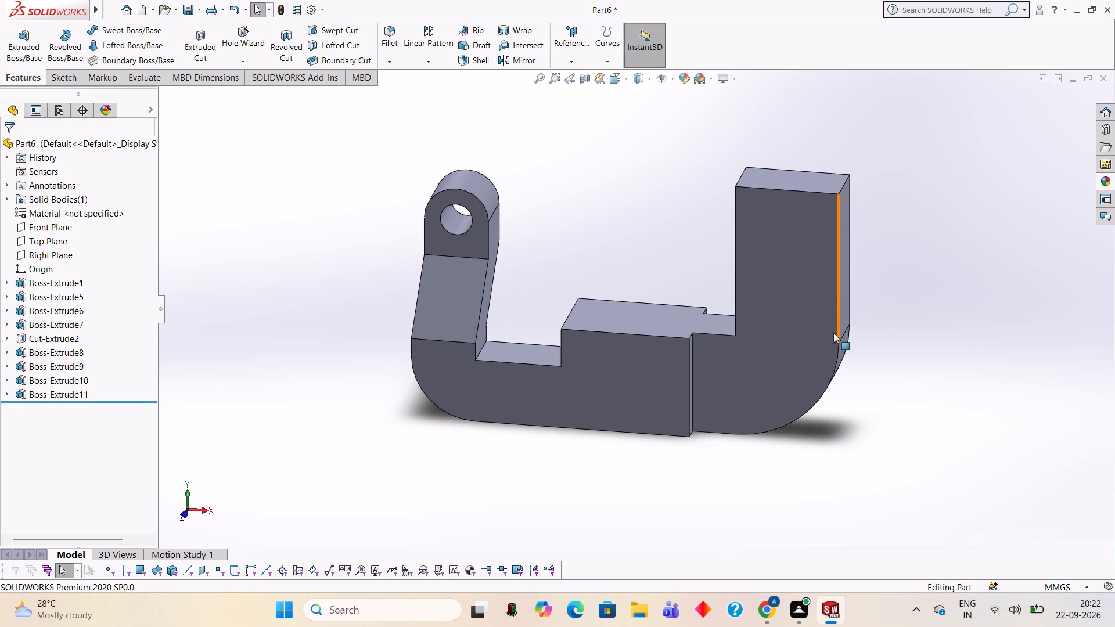
{"action": "scroll", "coordinate": [844, 416], "scroll_direction": "up", "scroll_amount": 1}
{"action": "middle_click_drag", "start_coordinate": [844, 406], "coordinate": [910, 399]}
{"action": "middle_click_drag", "start_coordinate": [904, 395], "coordinate": [868, 388]}
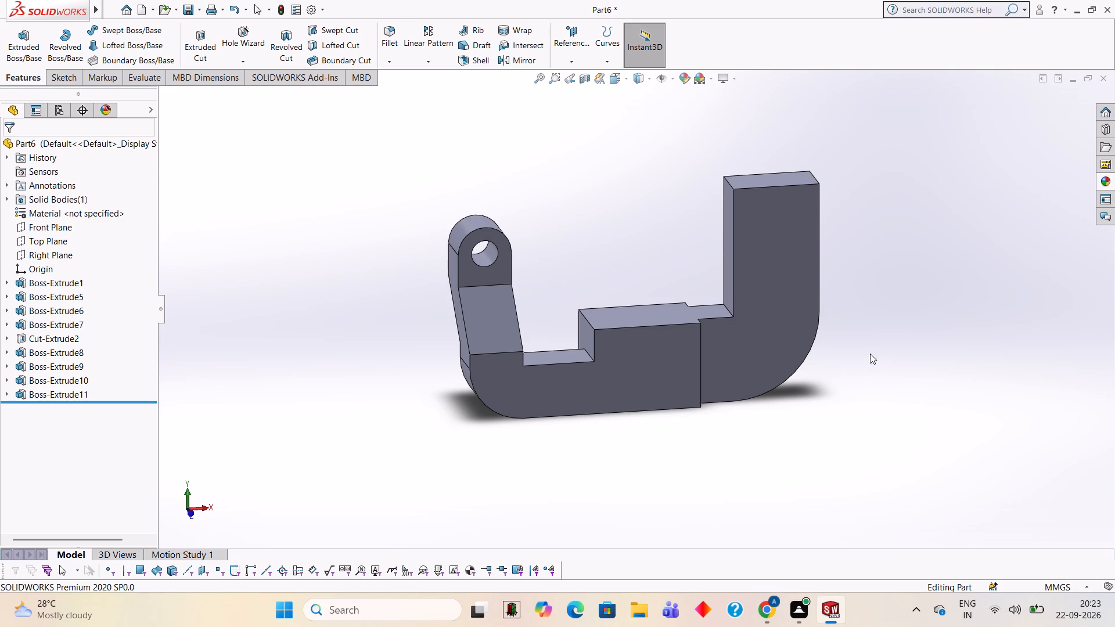
{"action": "left_click", "coordinate": [773, 270]}
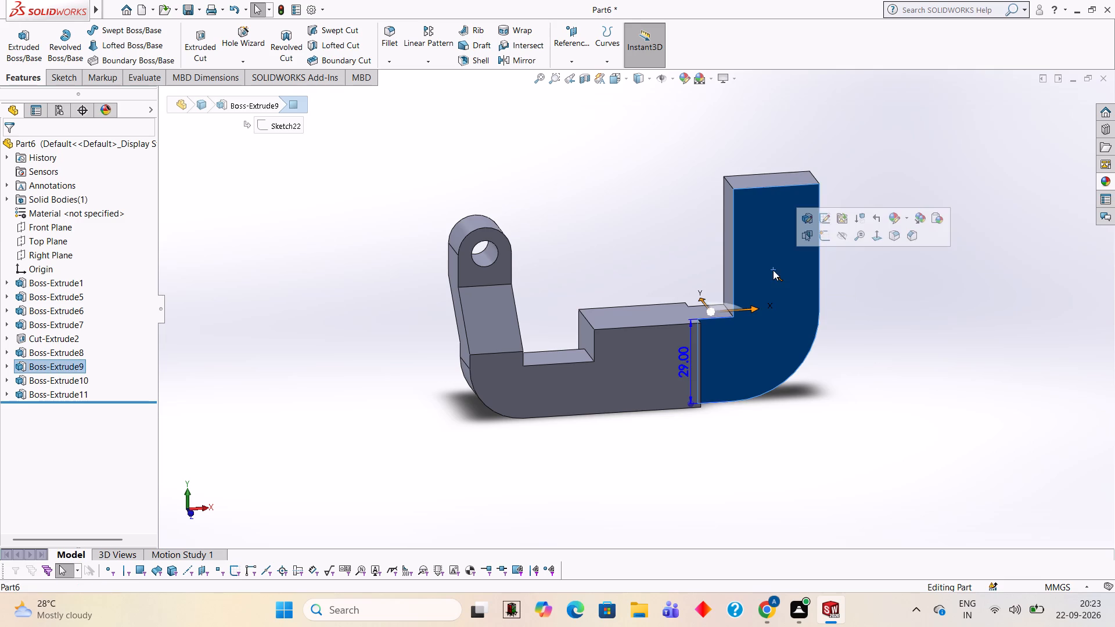
{"action": "left_click", "coordinate": [828, 243]}
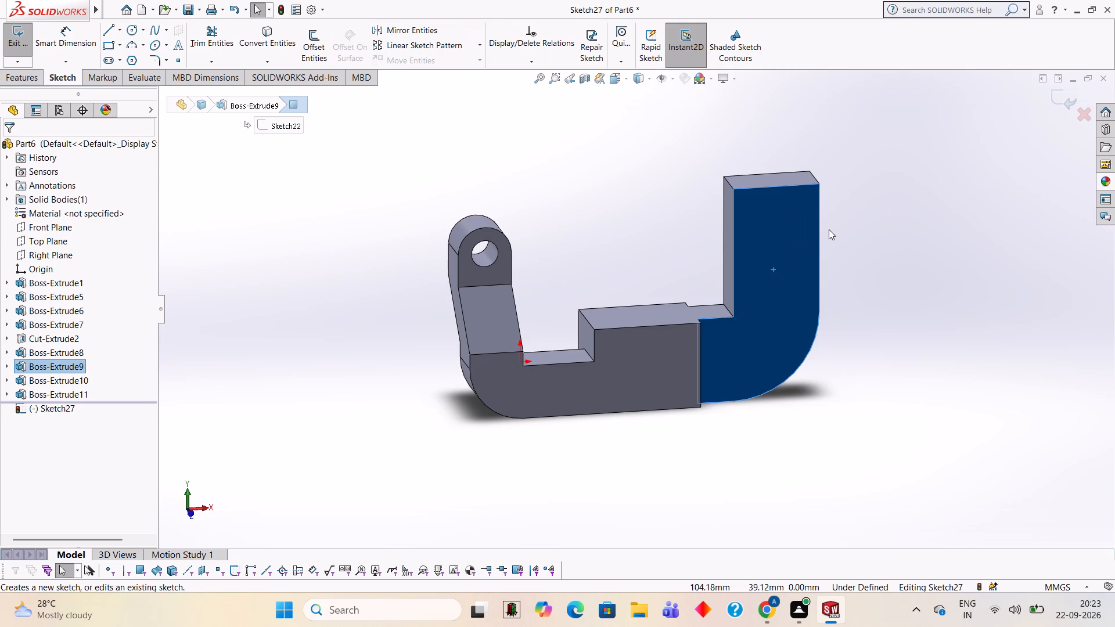
{"action": "key", "text": "ctrl+8"}
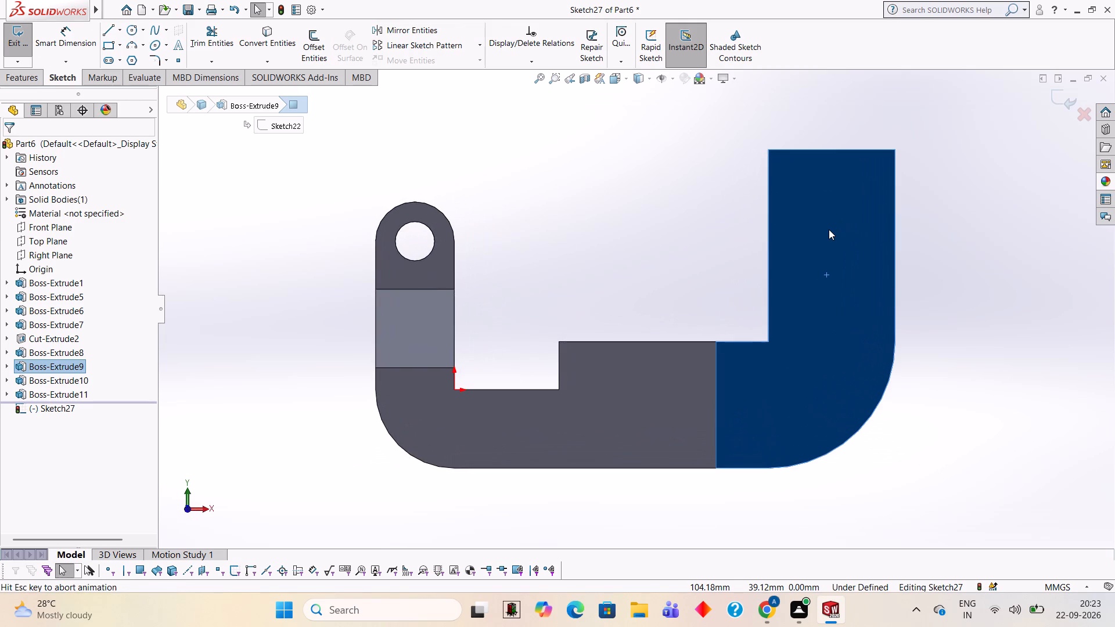
Sketch a horizontal line across the upright's base, from the inner corner to the outer edge where the rounding starts.
{"action": "left_click", "coordinate": [109, 28]}
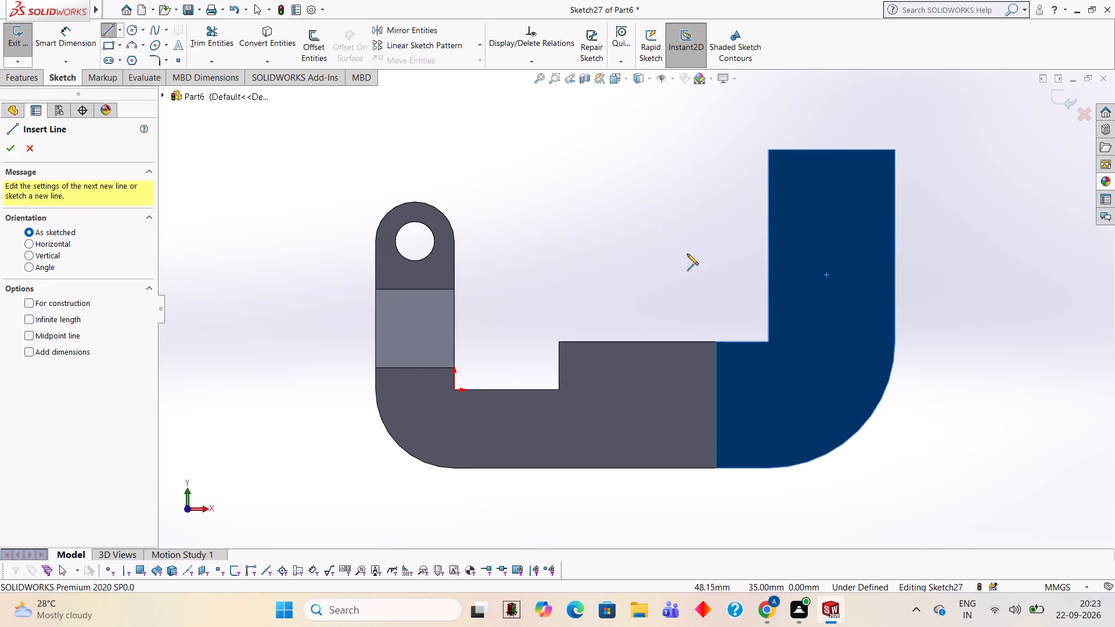
{"action": "left_click", "coordinate": [769, 341]}
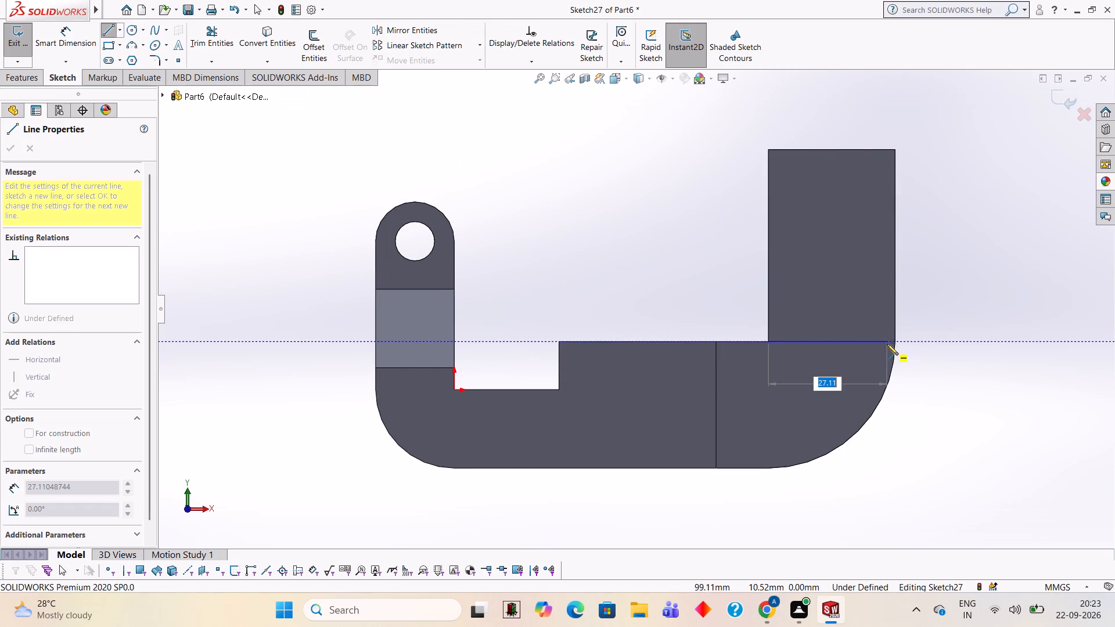
{"action": "left_click", "coordinate": [896, 342]}
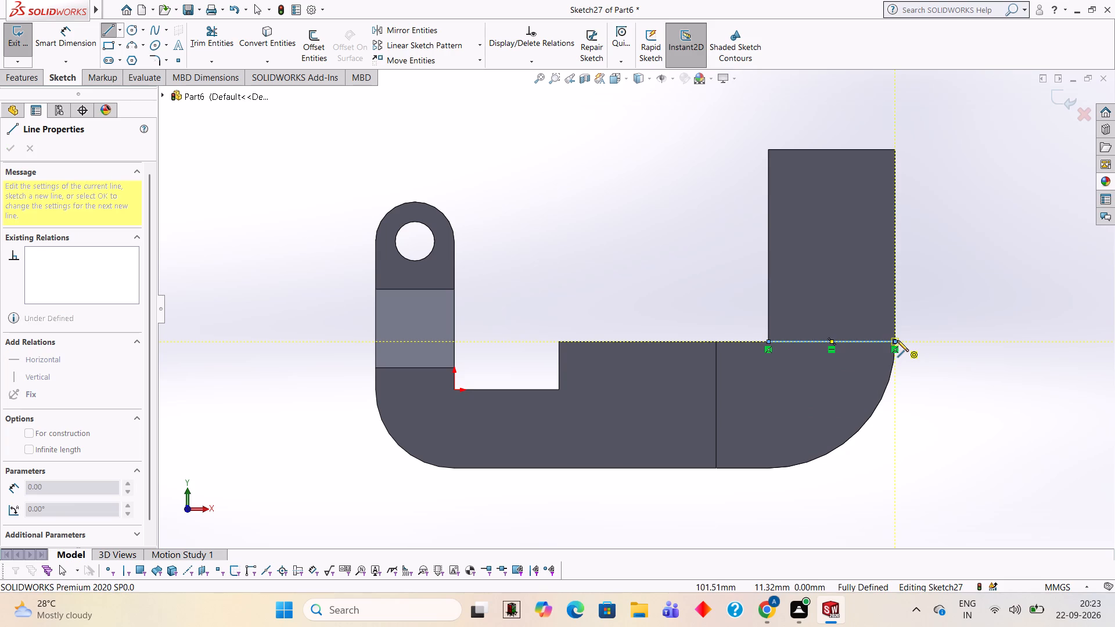
{"action": "key", "text": "Escape"}
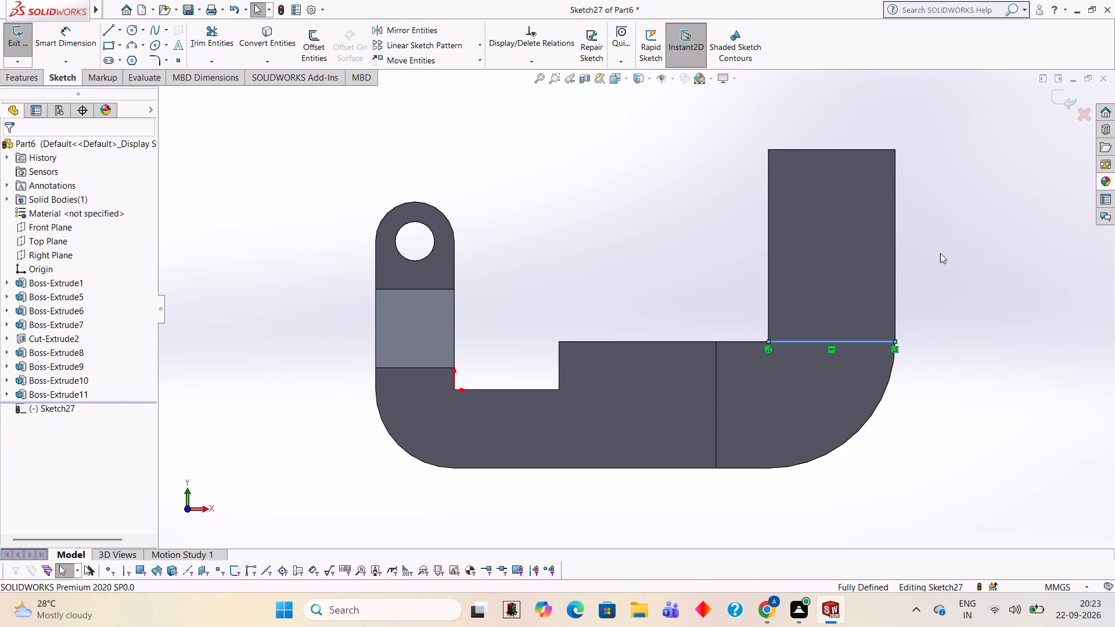
Sketch a 20 mm vertical line upward from the midpoint of the horizontal base line.
{"action": "left_click", "coordinate": [105, 31]}
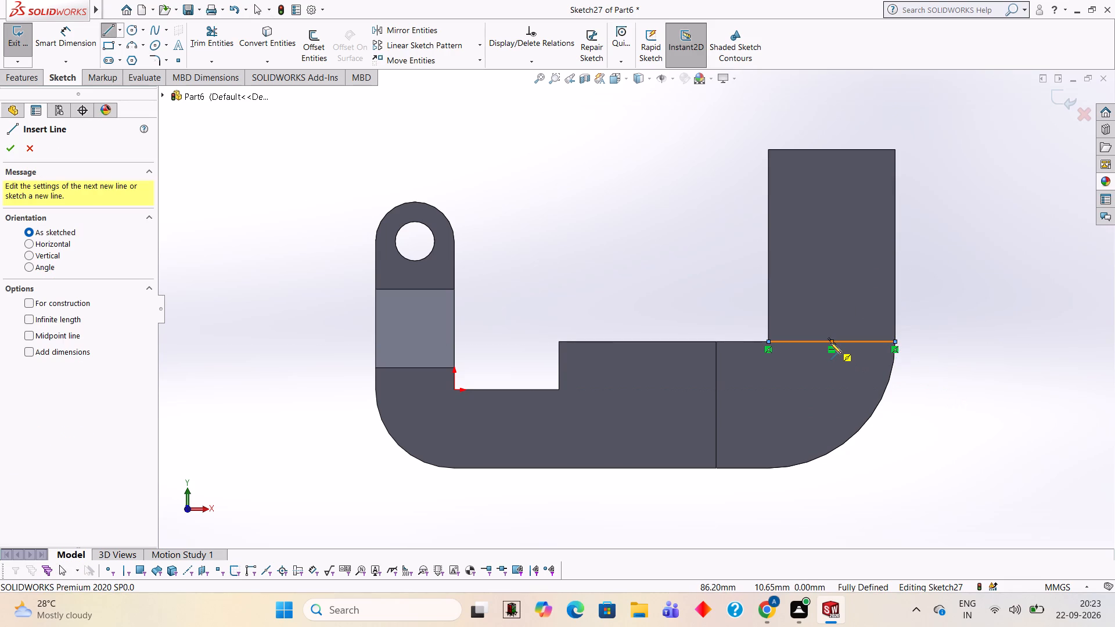
{"action": "left_click", "coordinate": [830, 341]}
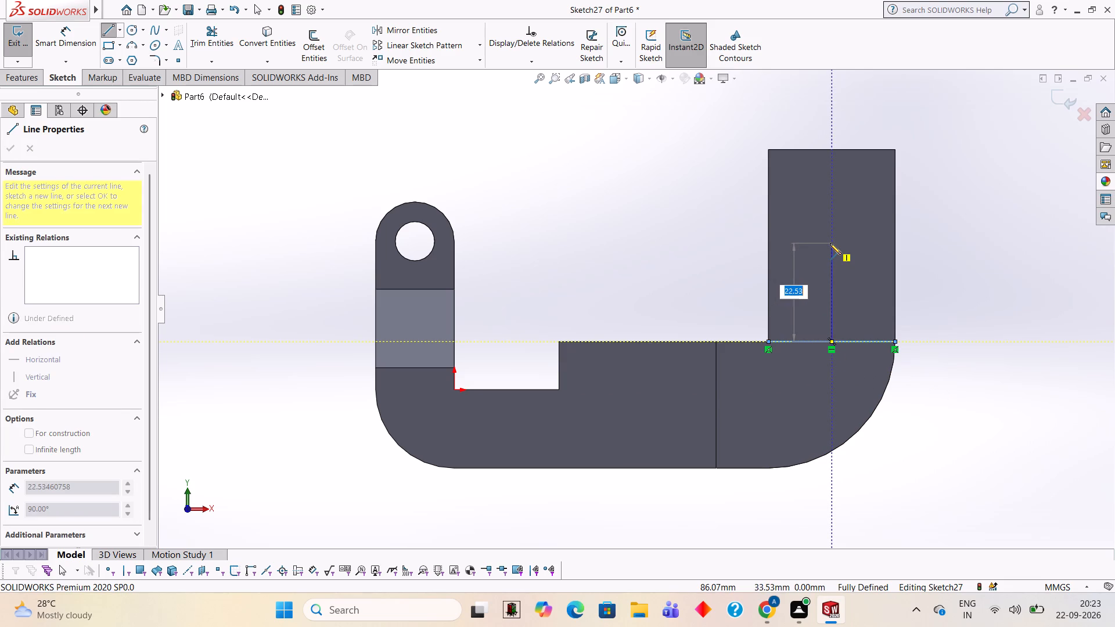
{"action": "type", "text": "20"}
{"action": "key", "text": "Return"}
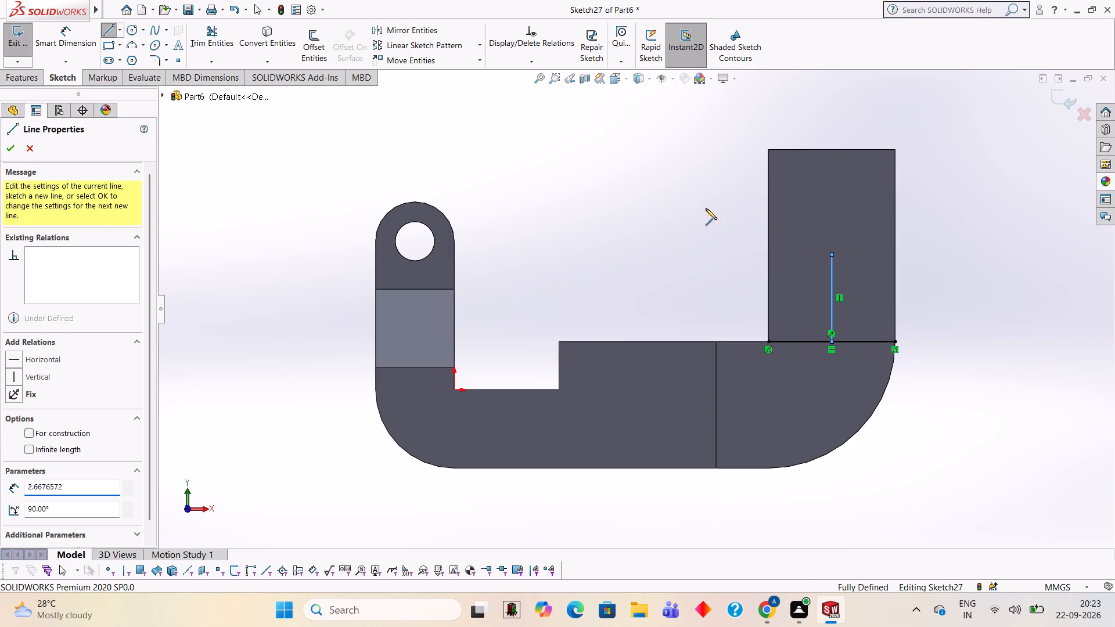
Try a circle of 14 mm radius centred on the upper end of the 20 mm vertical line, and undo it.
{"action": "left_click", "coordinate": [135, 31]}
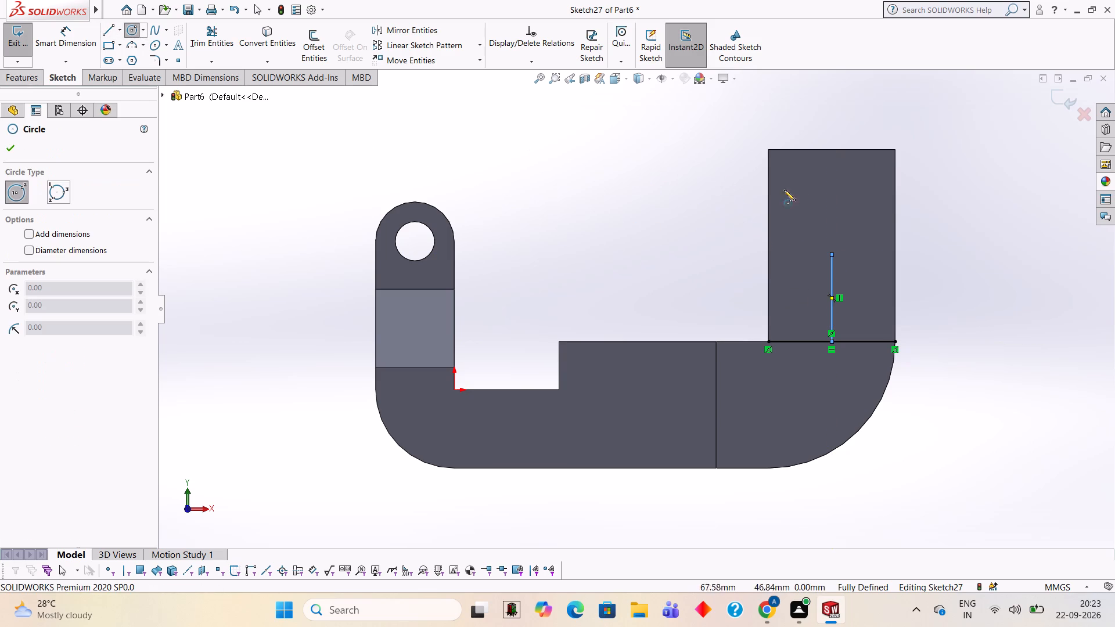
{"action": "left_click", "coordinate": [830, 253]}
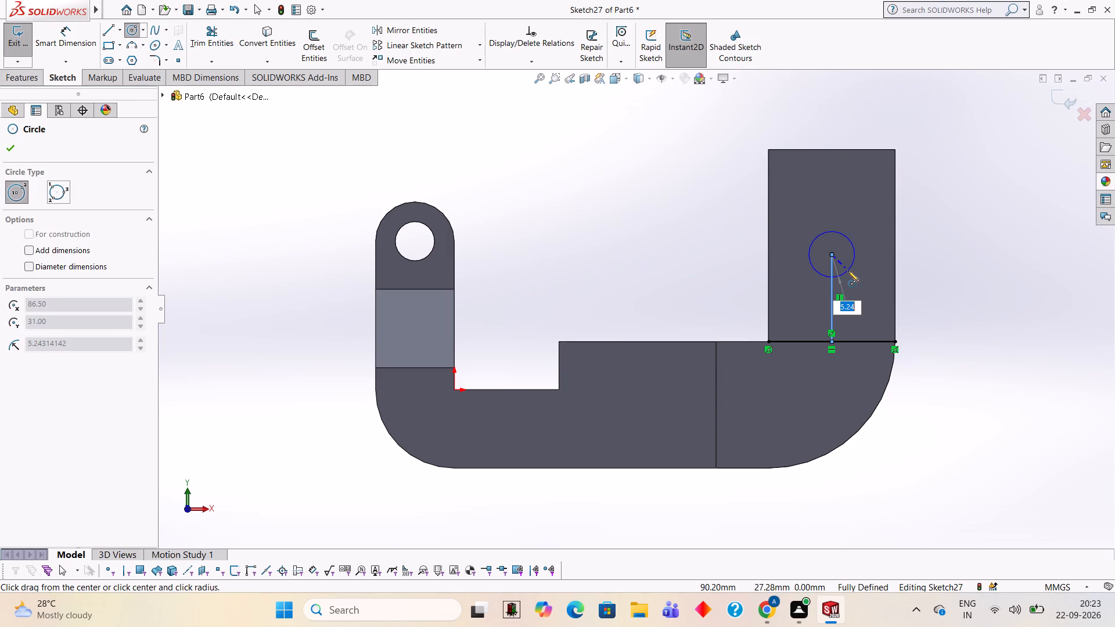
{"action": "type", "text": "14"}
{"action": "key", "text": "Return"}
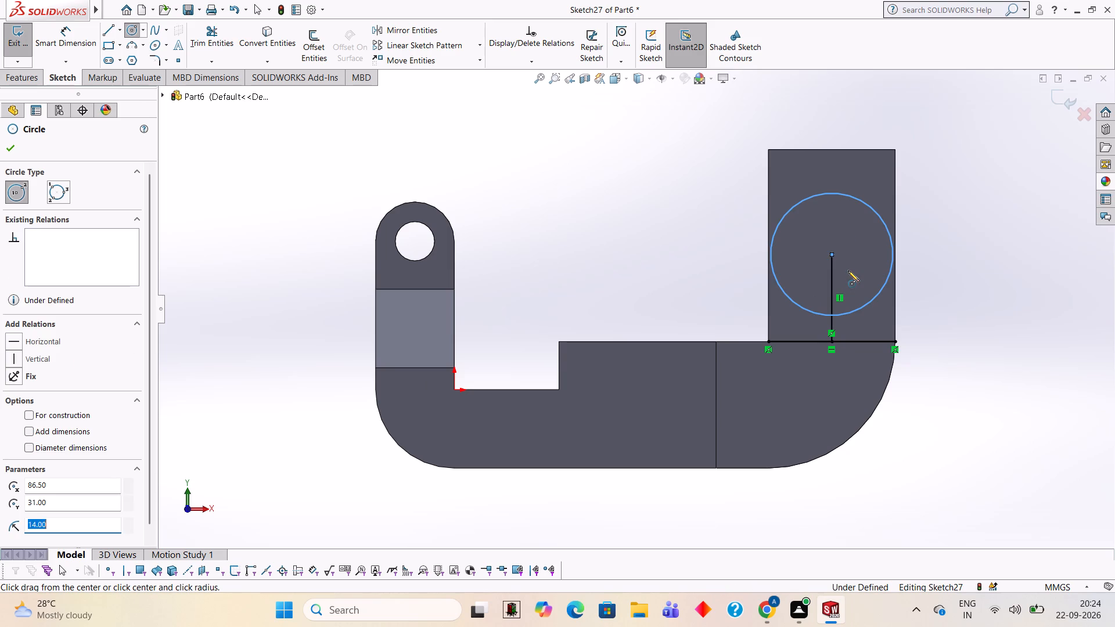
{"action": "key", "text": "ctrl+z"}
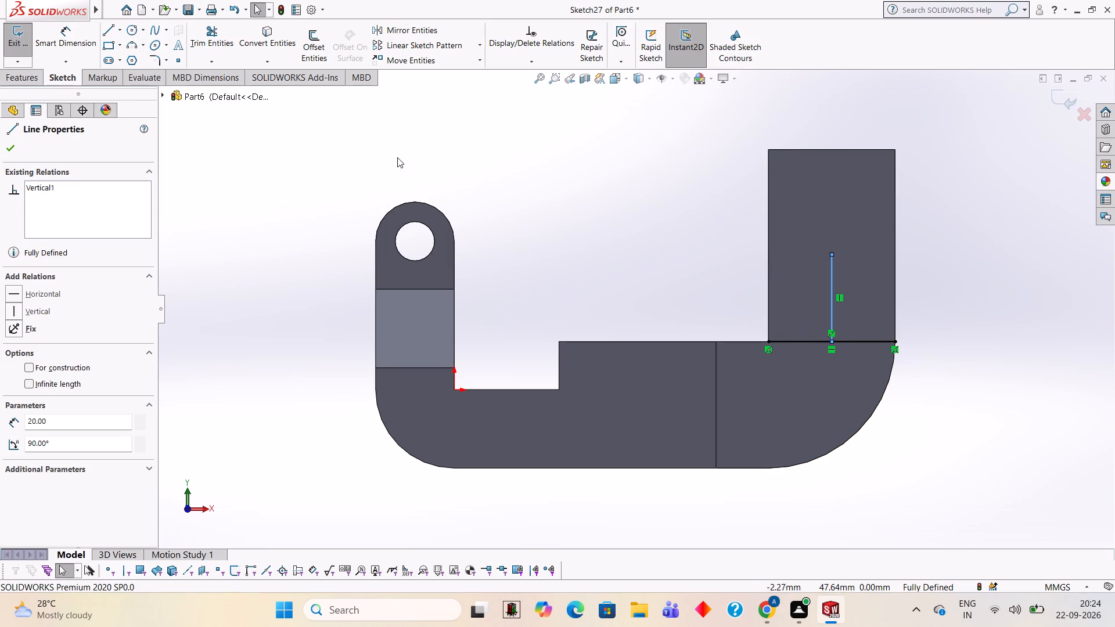
Sketch a 14 mm diameter circle centred on the upper end of the 20 mm vertical line, with its diameter dimension added.
{"action": "left_click", "coordinate": [135, 27]}
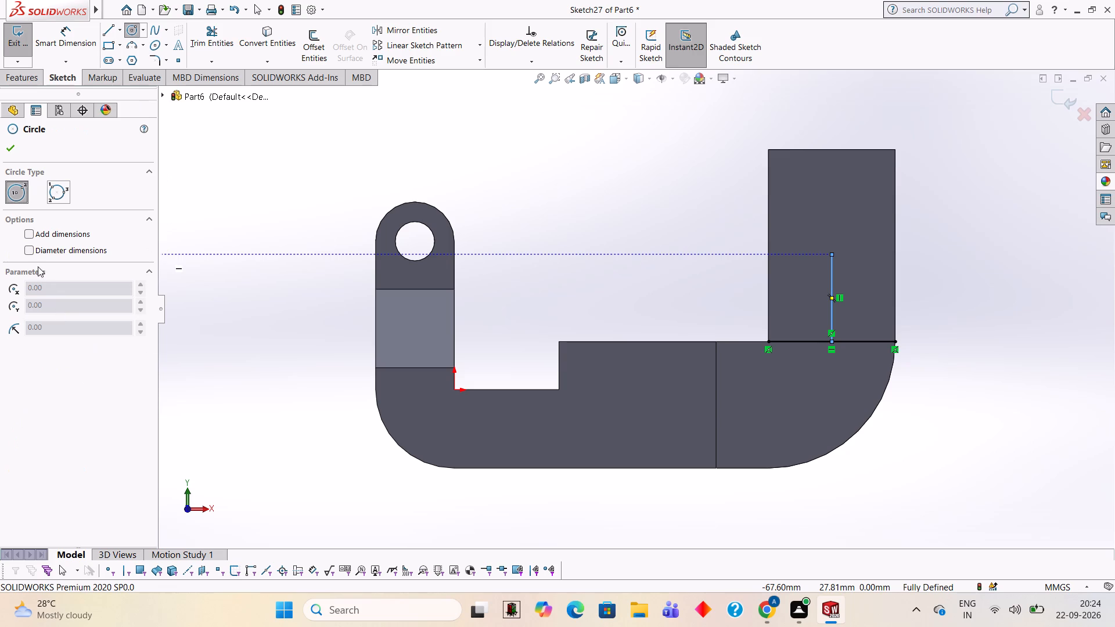
{"action": "left_click", "coordinate": [31, 248]}
{"action": "left_click", "coordinate": [30, 236]}
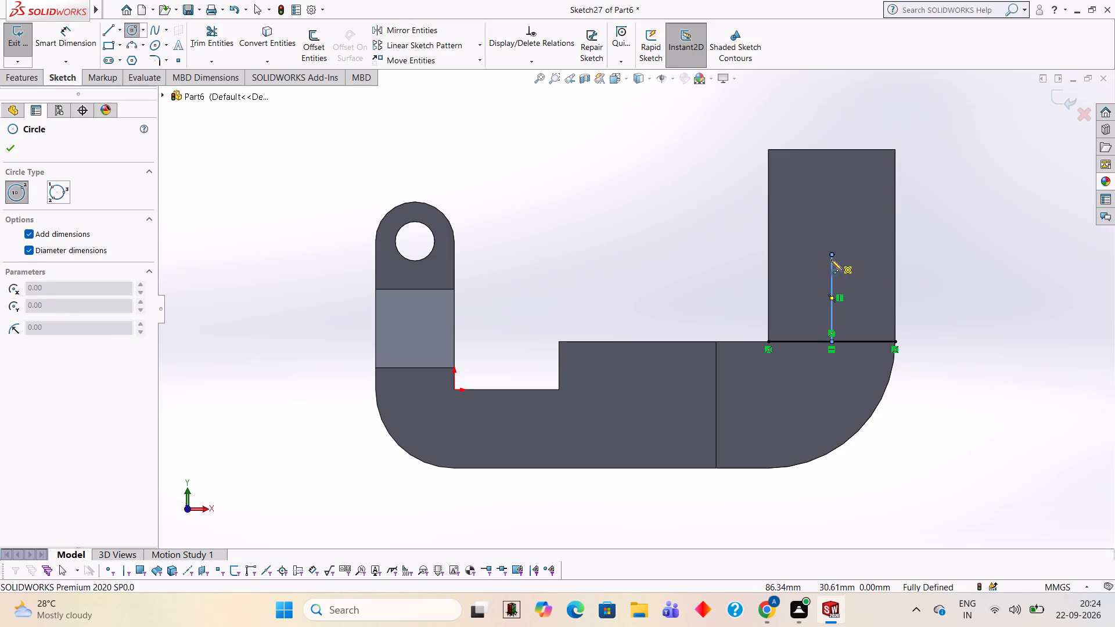
{"action": "scroll", "coordinate": [834, 253], "scroll_direction": "down", "scroll_amount": 2}
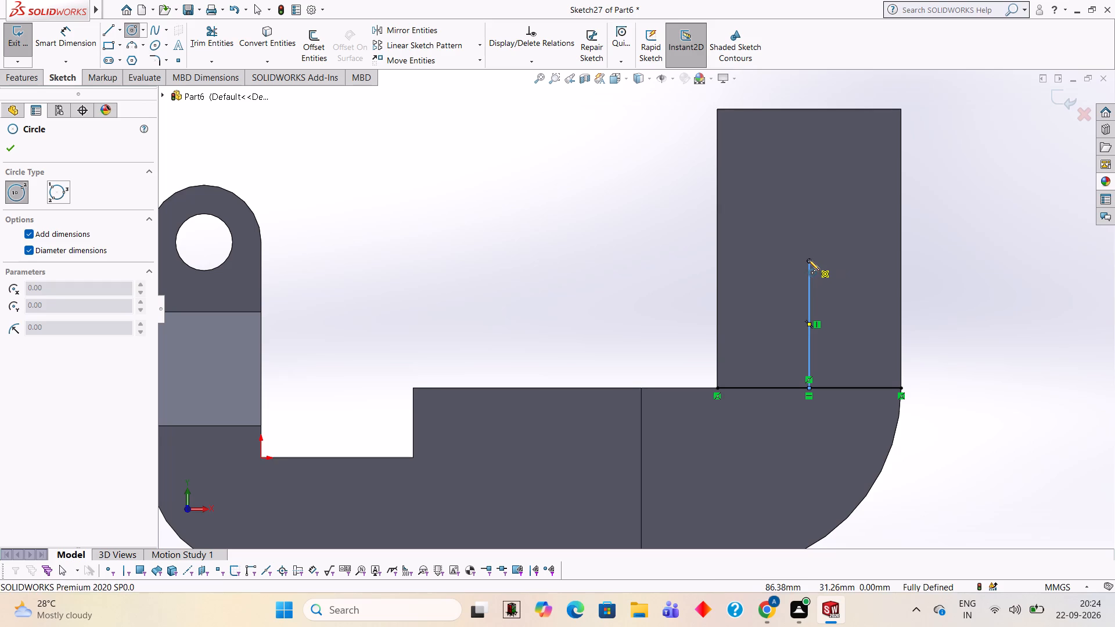
{"action": "left_click", "coordinate": [808, 260]}
{"action": "key", "text": "1"}
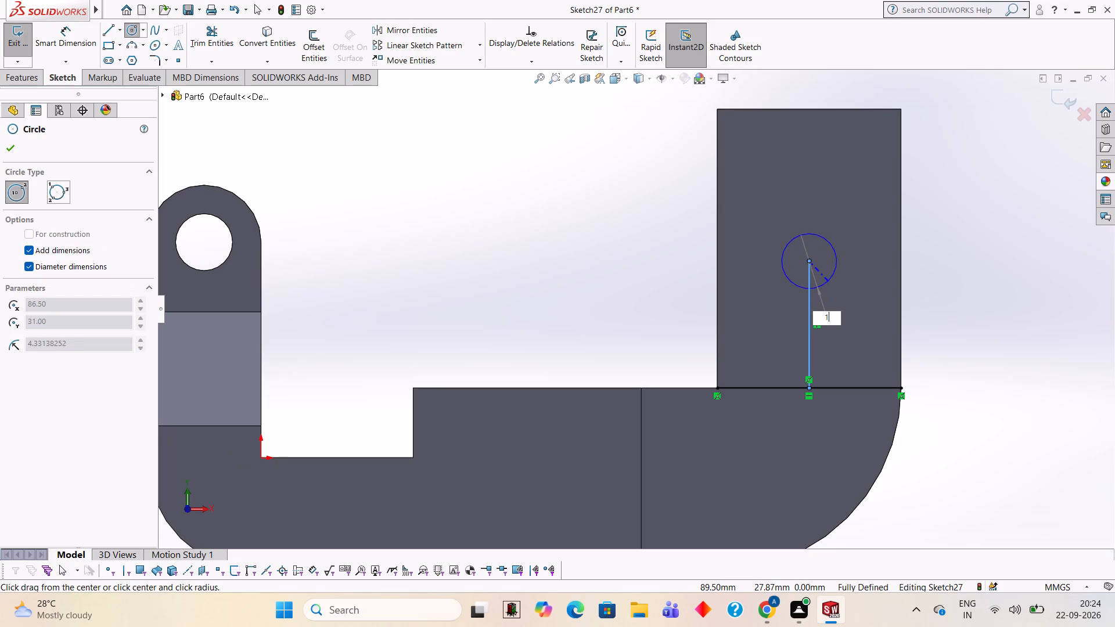
{"action": "key", "text": "4"}
{"action": "key", "text": "Return"}
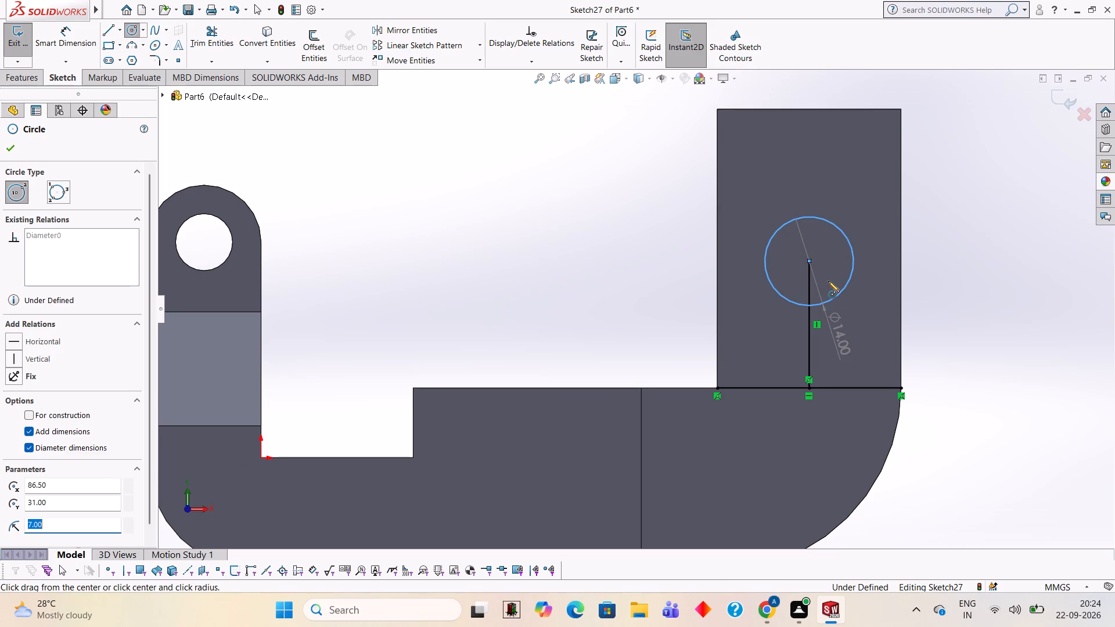
Trim away the whole vertical line, both inside and below the 14 mm circle.
{"action": "left_click", "coordinate": [198, 33]}
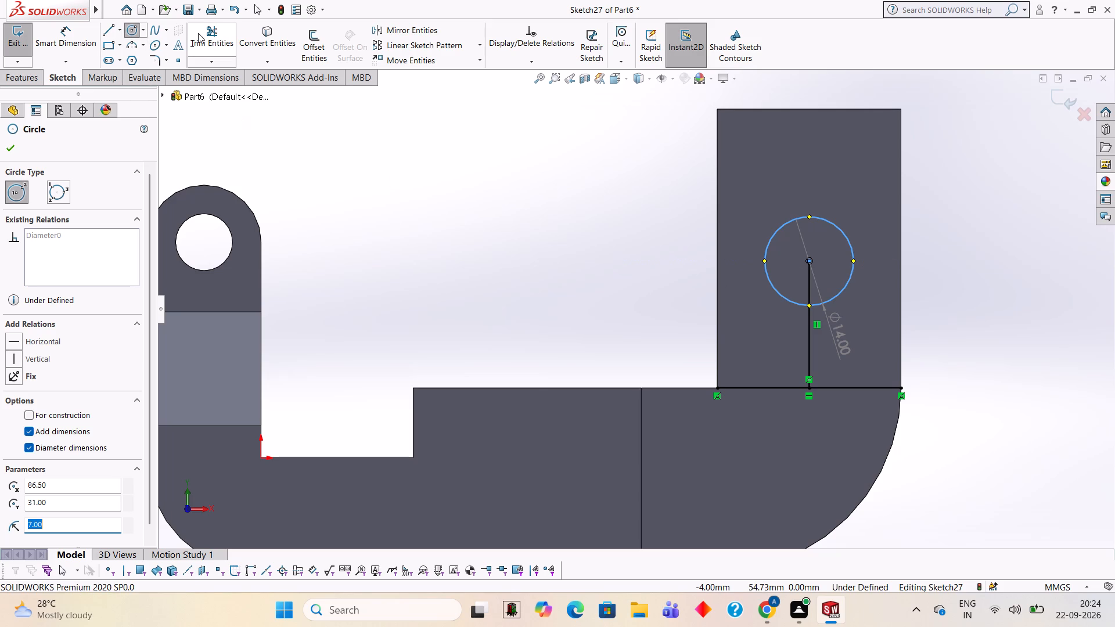
{"action": "left_click", "coordinate": [810, 291]}
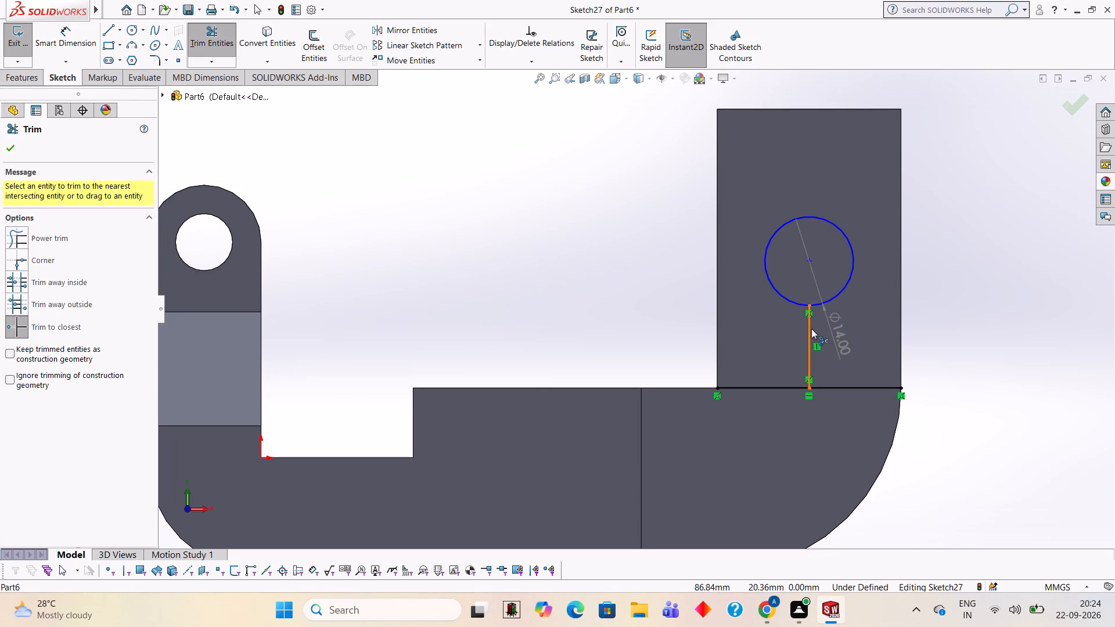
{"action": "left_click", "coordinate": [811, 329]}
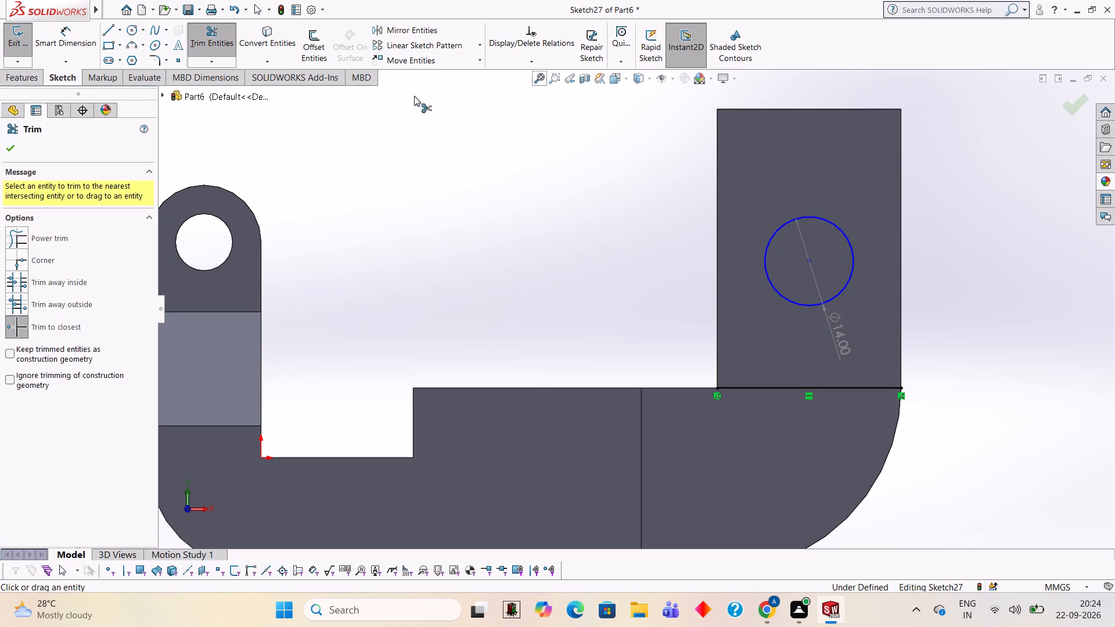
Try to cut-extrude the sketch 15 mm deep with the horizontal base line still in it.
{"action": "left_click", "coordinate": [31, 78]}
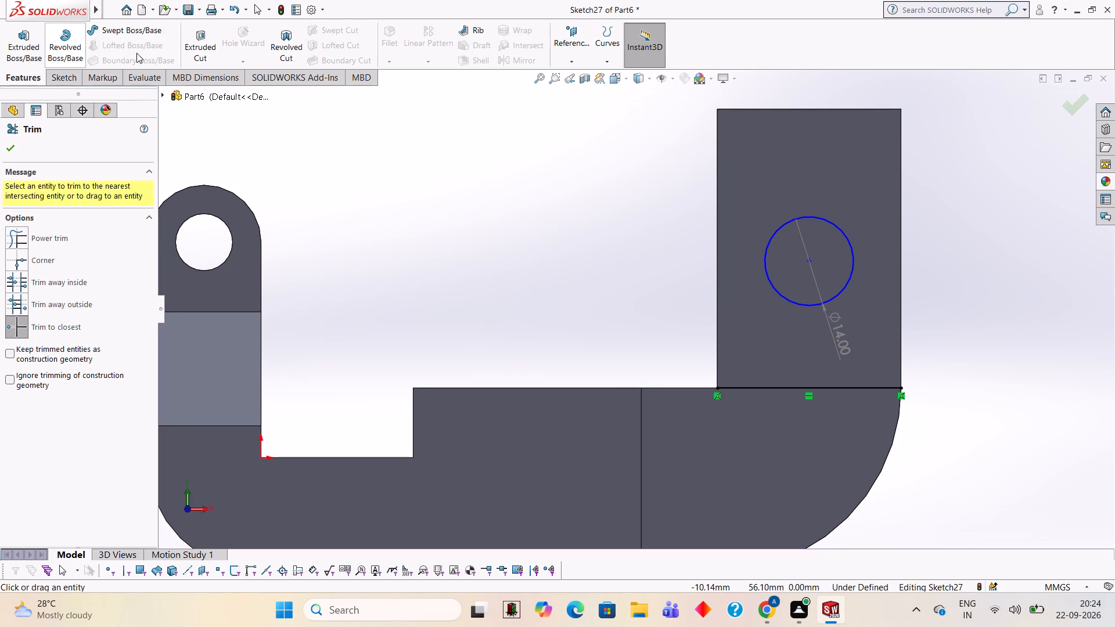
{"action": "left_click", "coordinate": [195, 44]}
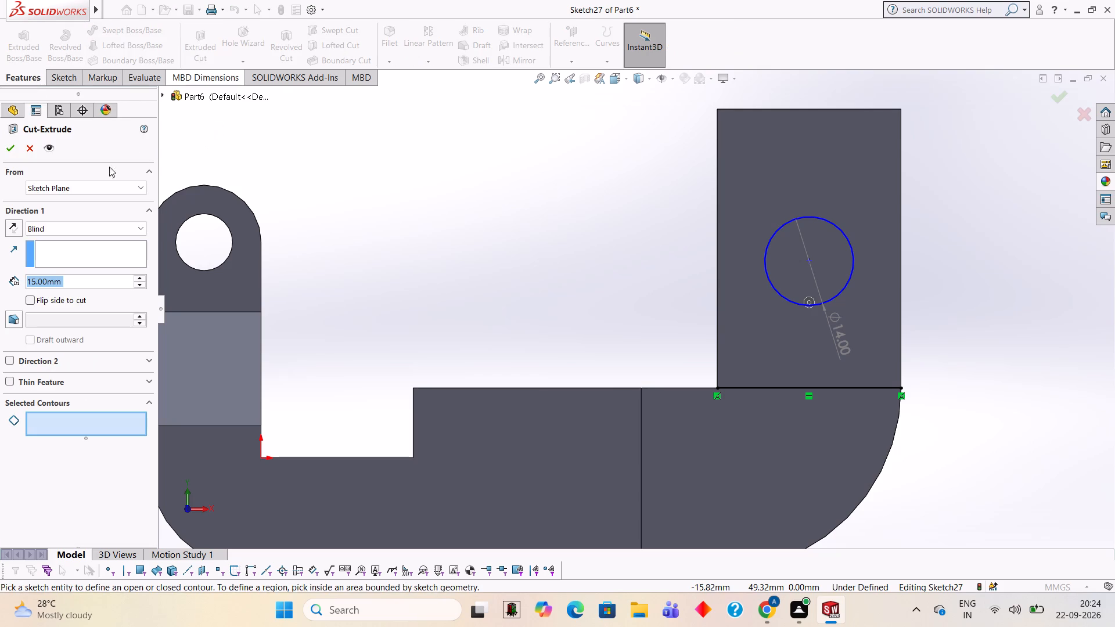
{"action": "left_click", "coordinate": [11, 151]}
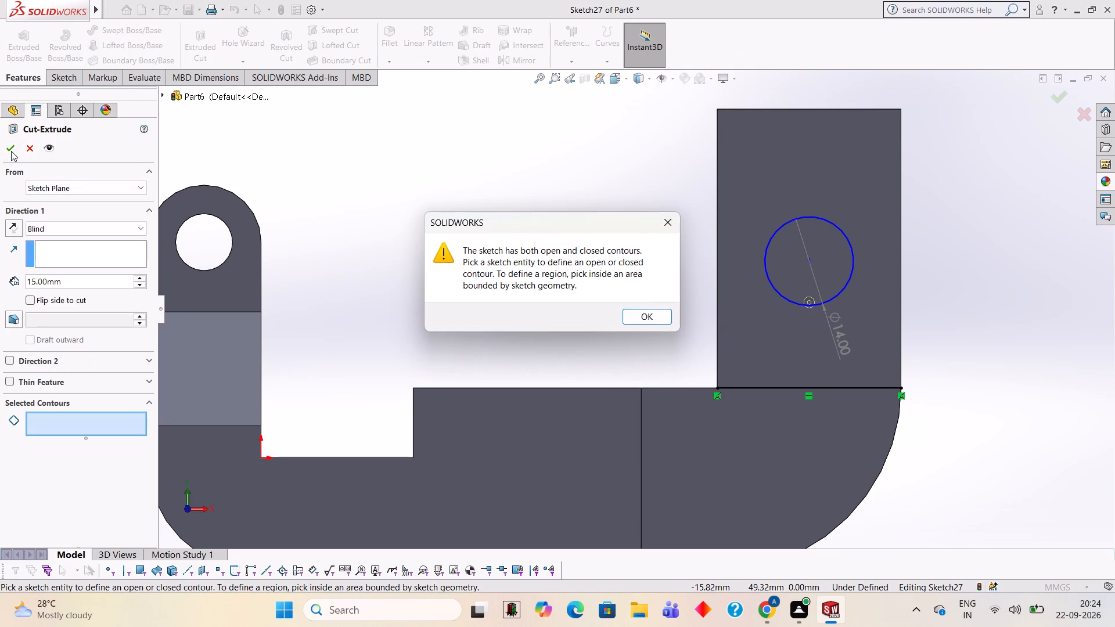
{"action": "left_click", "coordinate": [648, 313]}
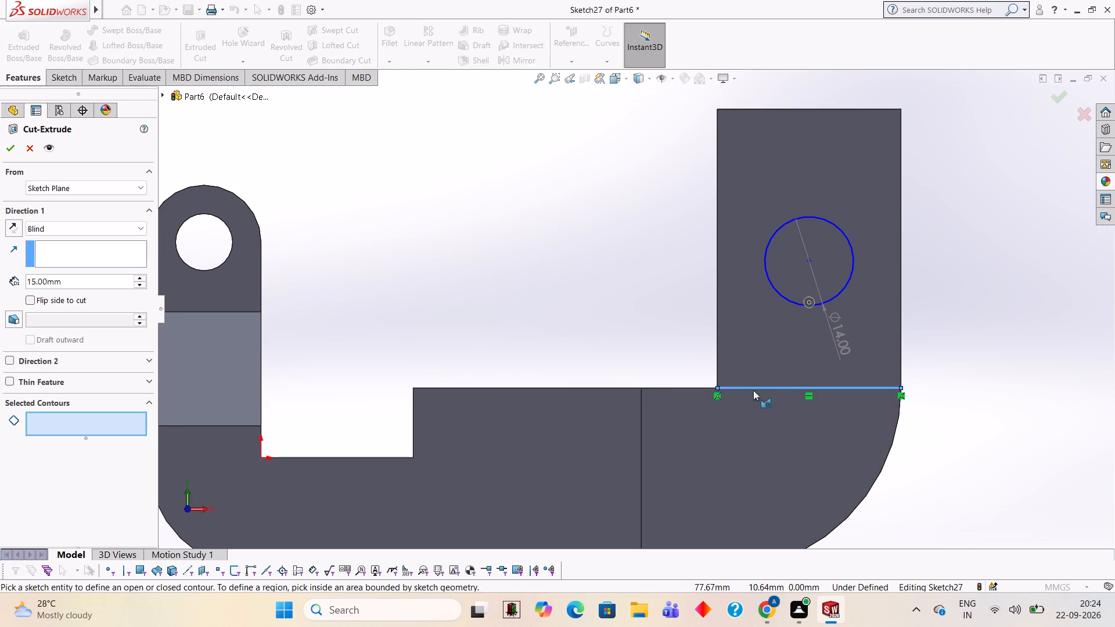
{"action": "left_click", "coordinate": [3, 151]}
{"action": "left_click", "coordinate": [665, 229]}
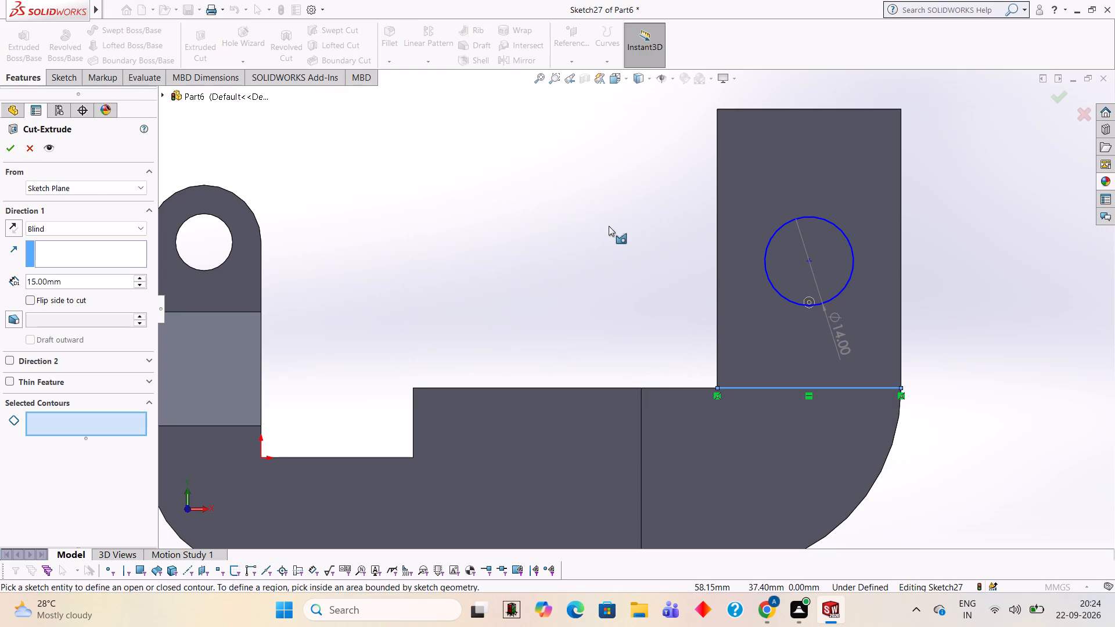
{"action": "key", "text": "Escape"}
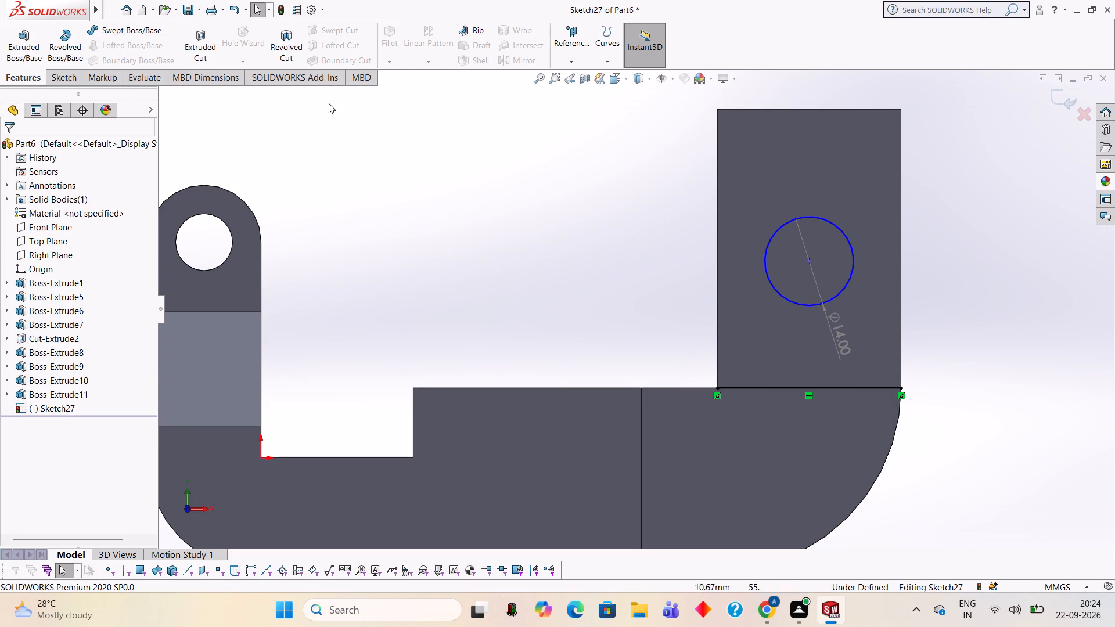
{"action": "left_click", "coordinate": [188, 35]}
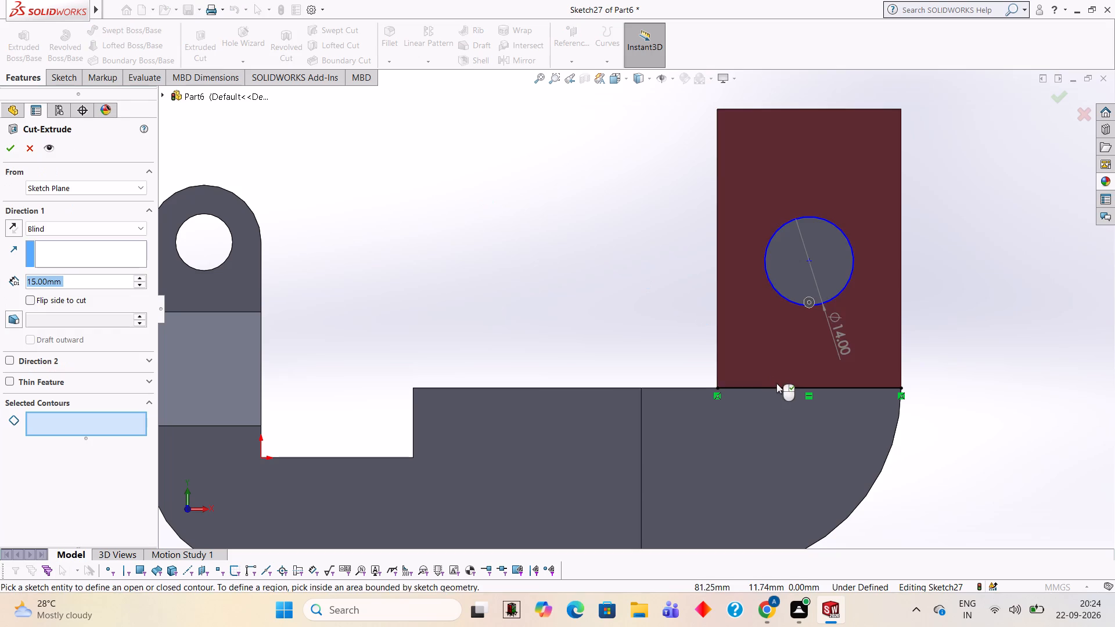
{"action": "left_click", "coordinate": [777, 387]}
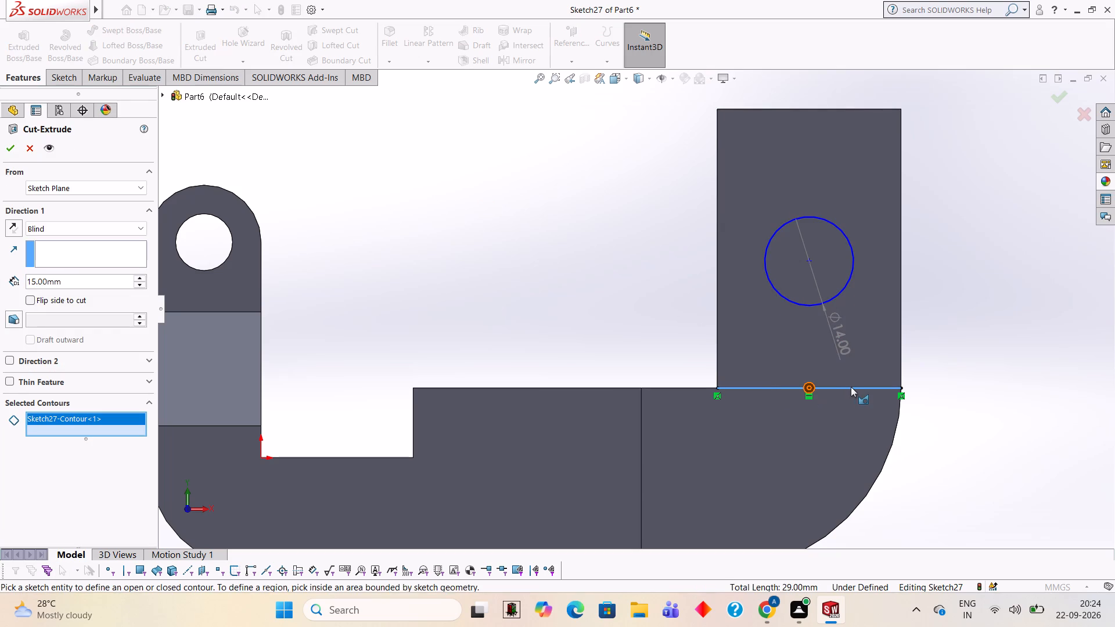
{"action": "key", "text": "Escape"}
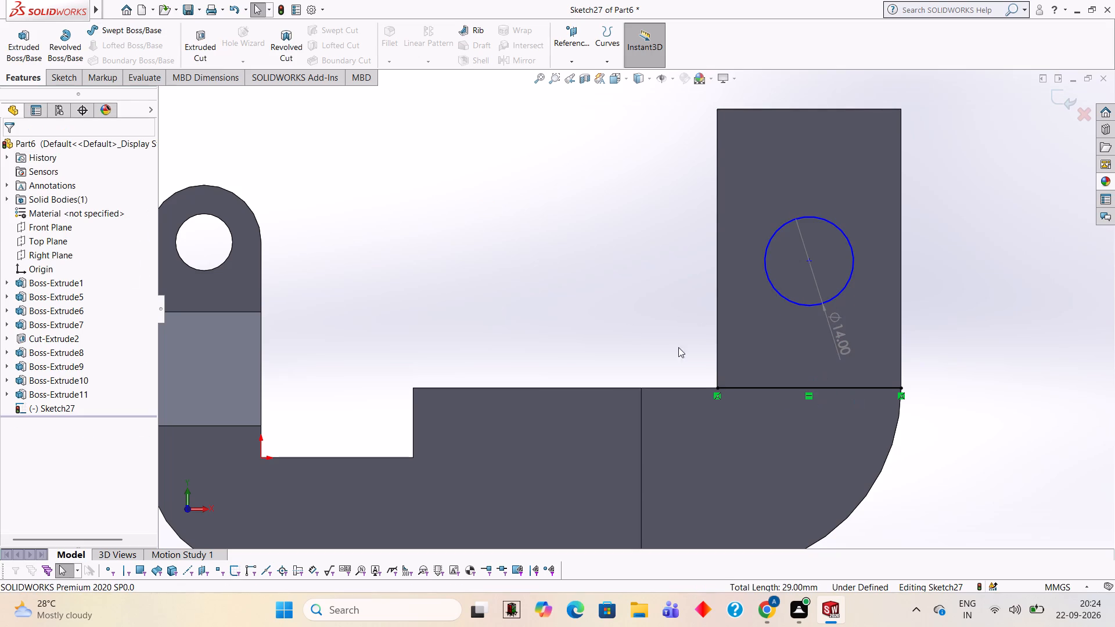
Delete the horizontal line across the upright's base from the sketch.
{"action": "left_click", "coordinate": [790, 390]}
{"action": "key", "text": "Delete"}
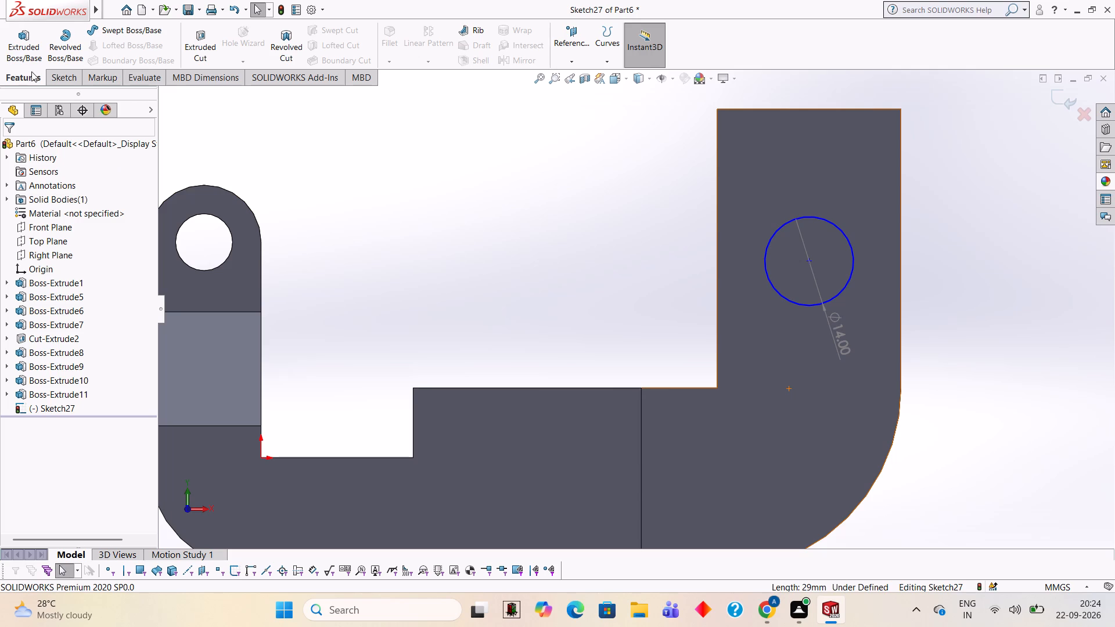
Cut-extrude the 14 mm circle as a 15 mm blind cut into the end upright.
{"action": "left_click", "coordinate": [208, 31]}
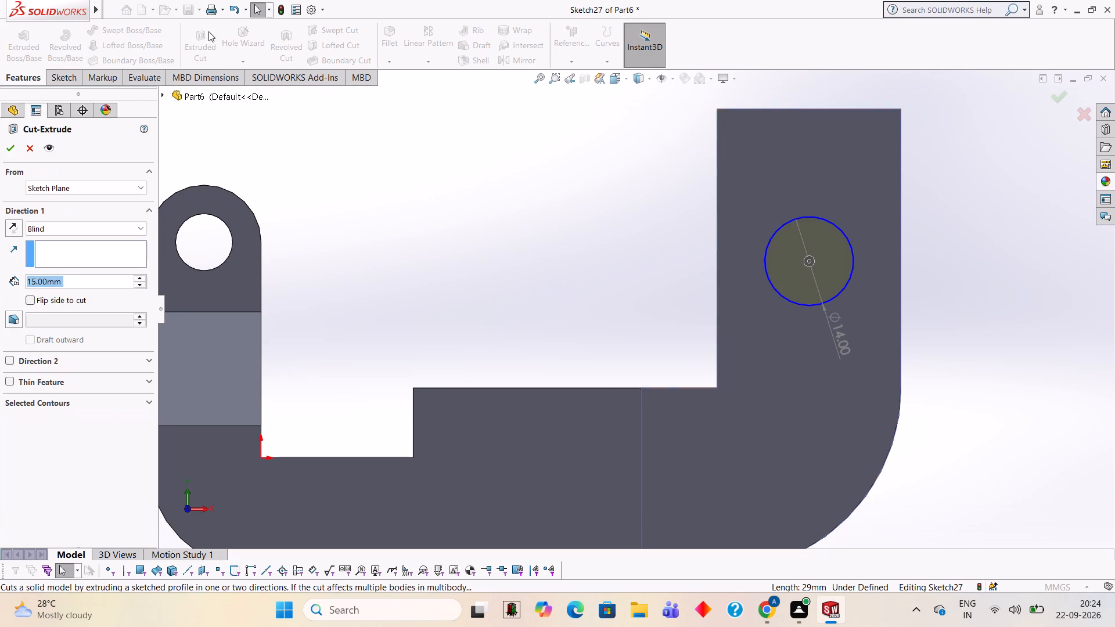
{"action": "left_click", "coordinate": [9, 149]}
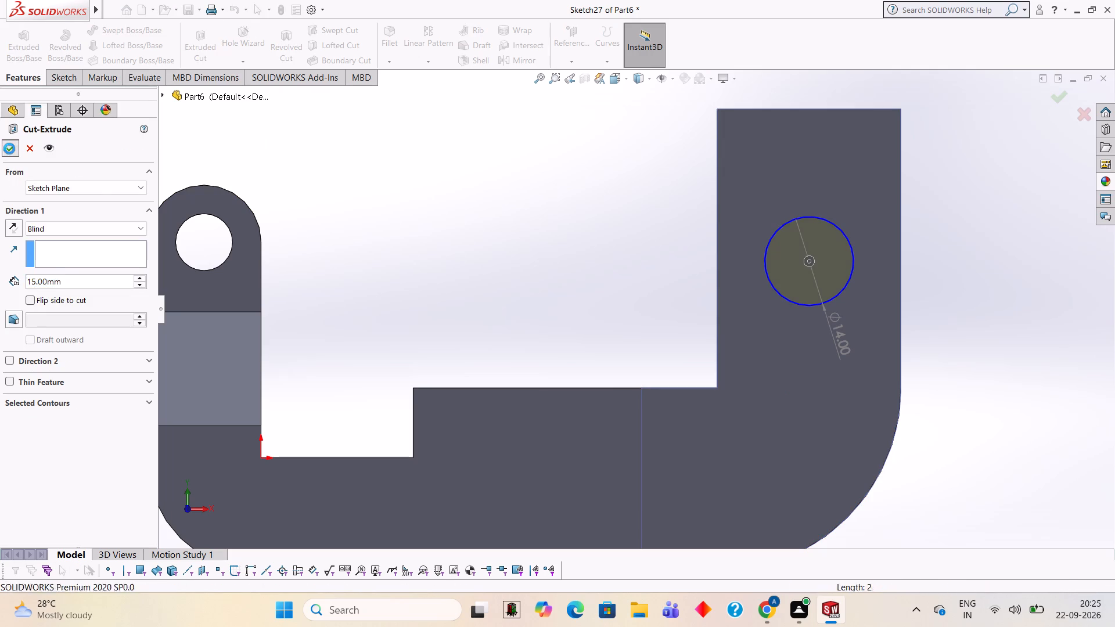
{"action": "left_click", "coordinate": [387, 184]}
{"action": "middle_click_drag", "start_coordinate": [445, 188], "coordinate": [447, 306]}
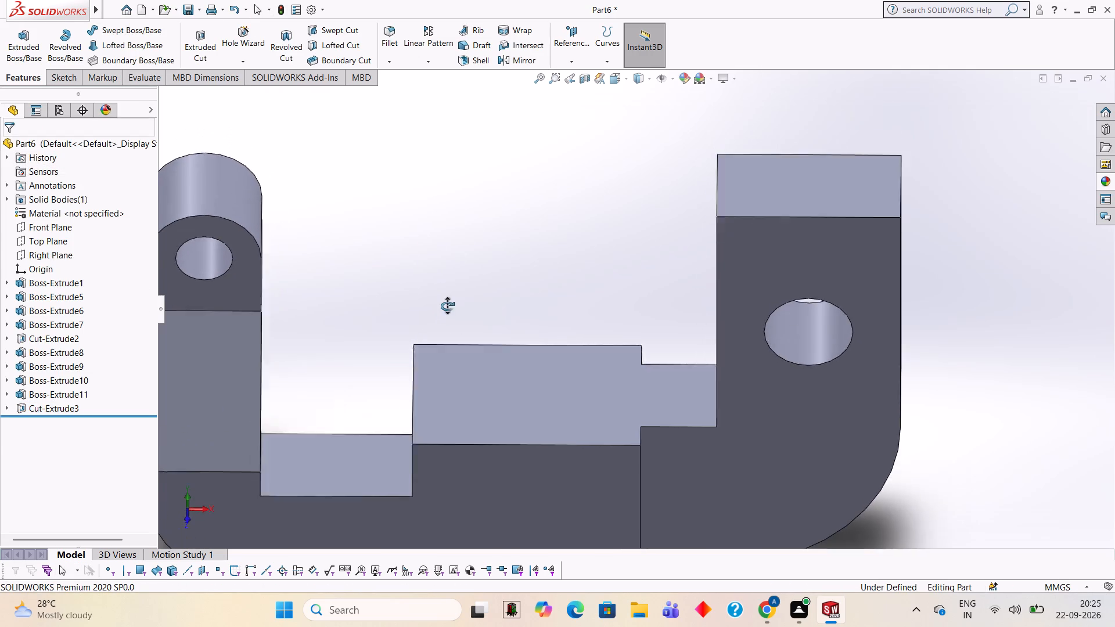
{"action": "middle_click_drag", "start_coordinate": [447, 306], "coordinate": [451, 306]}
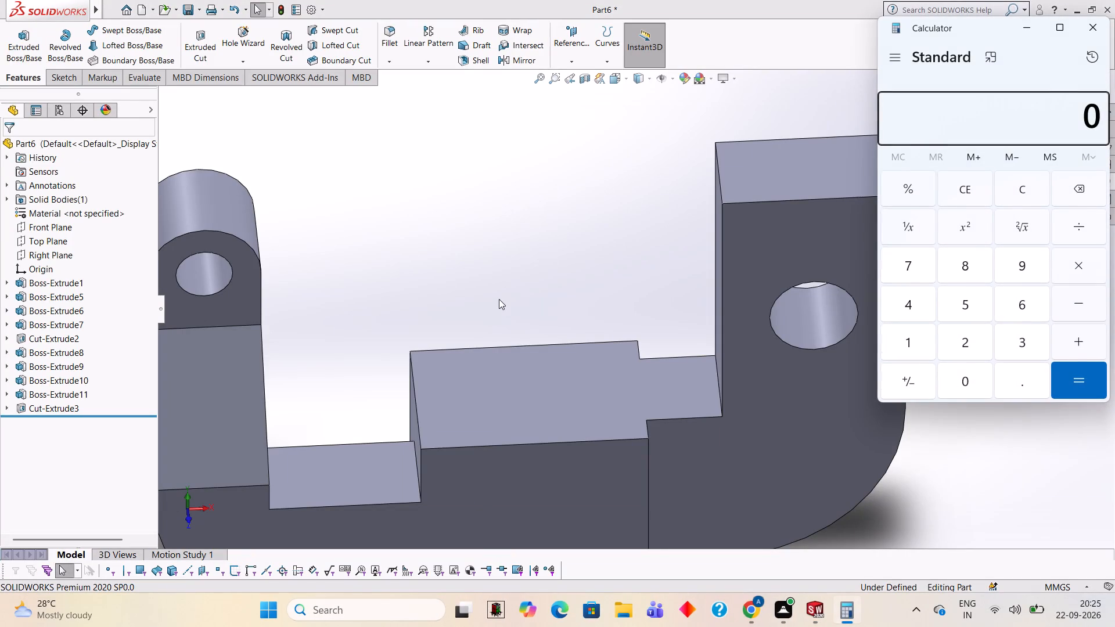
Calculate 29 divided by 2 in Calculator and close it.
{"action": "type", "text": "29/"}
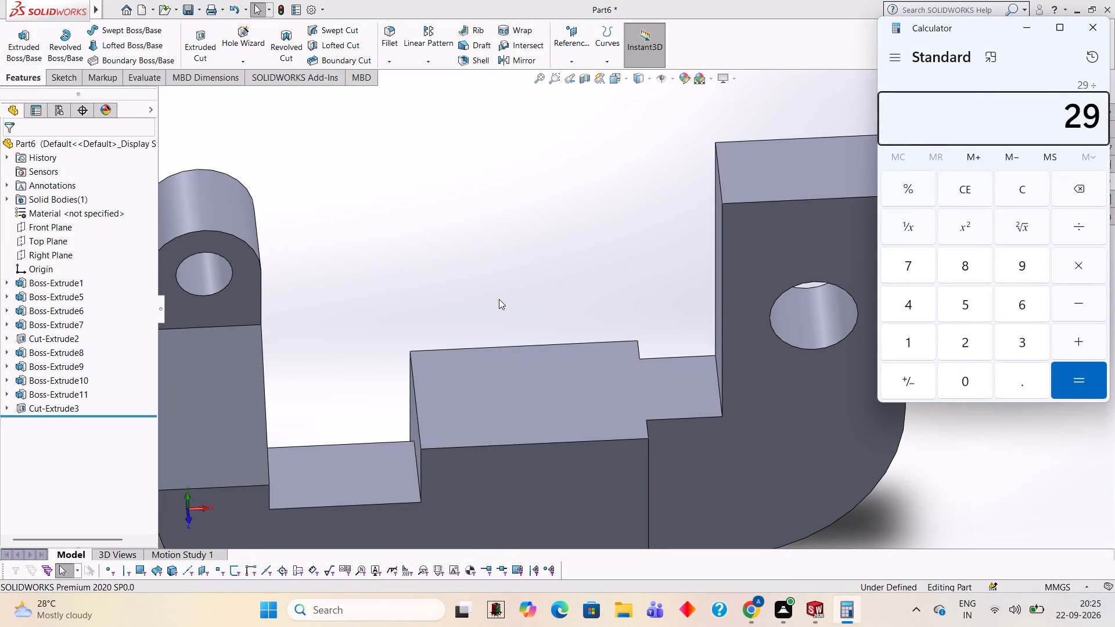
{"action": "key", "text": "2"}
{"action": "key", "text": "Return"}
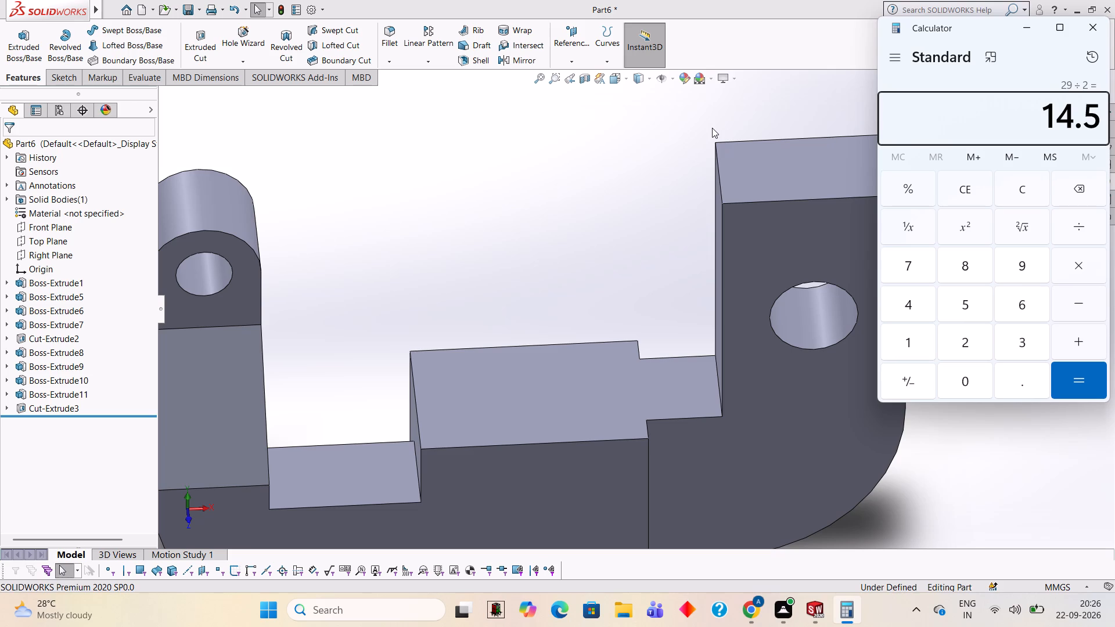
{"action": "left_click", "coordinate": [1094, 38]}
Start a new sketch on the top face of the end upright and view it face-on.
{"action": "left_click", "coordinate": [813, 174]}
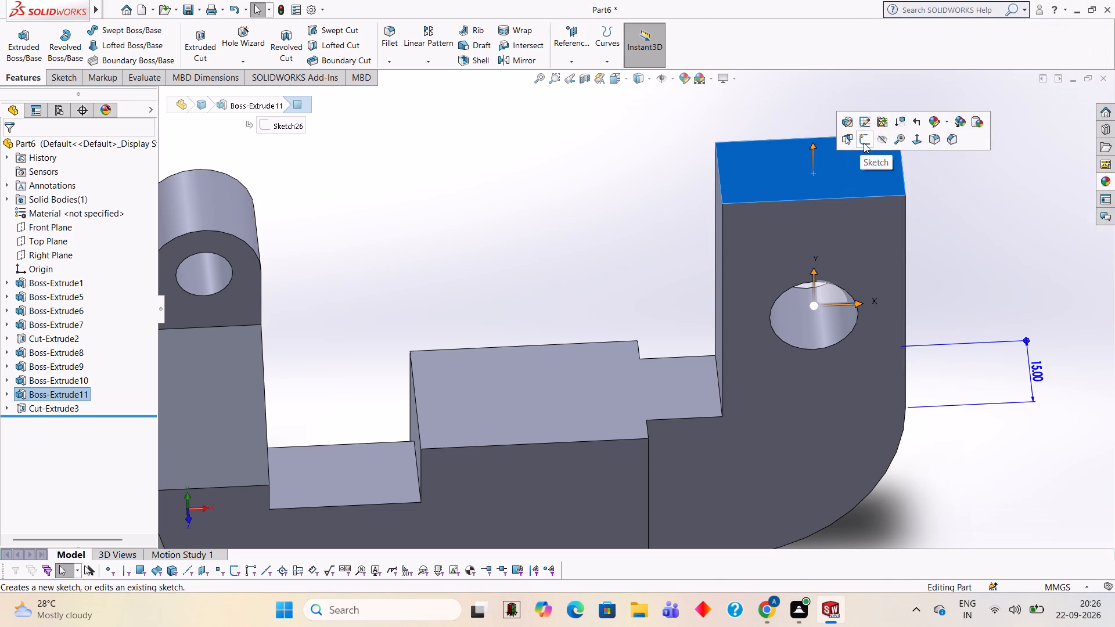
{"action": "left_click", "coordinate": [864, 143]}
{"action": "key", "text": "ctrl+8"}
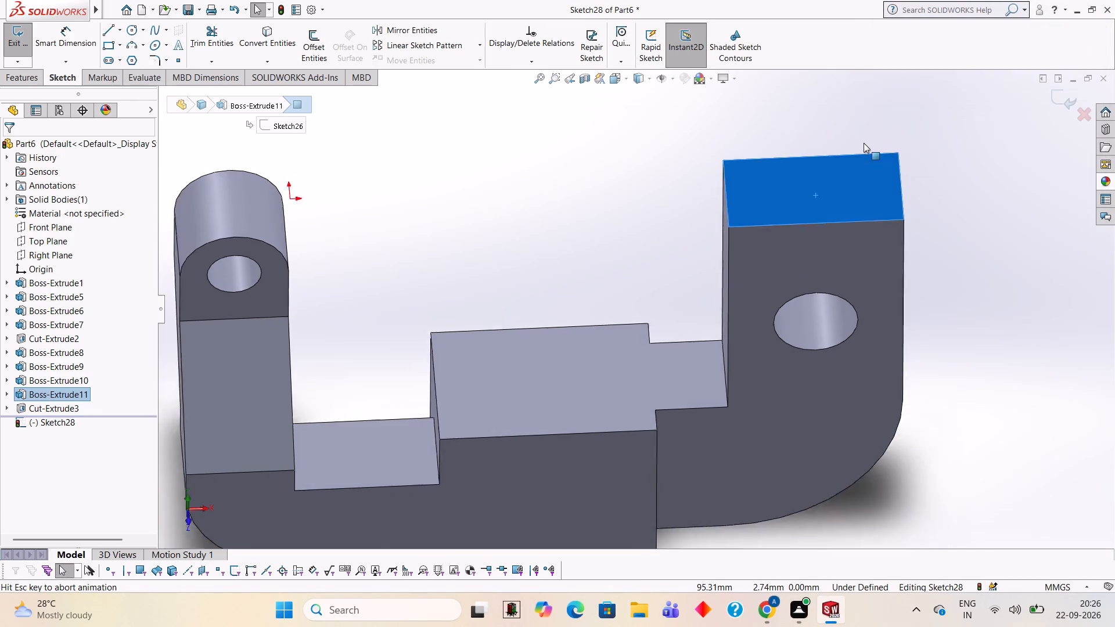
Sketch a closed 2 mm by 15 mm rectangle of lines centred across the upright's top face, starting from its edge midpoint.
{"action": "scroll", "coordinate": [767, 309], "scroll_direction": "down", "scroll_amount": 3}
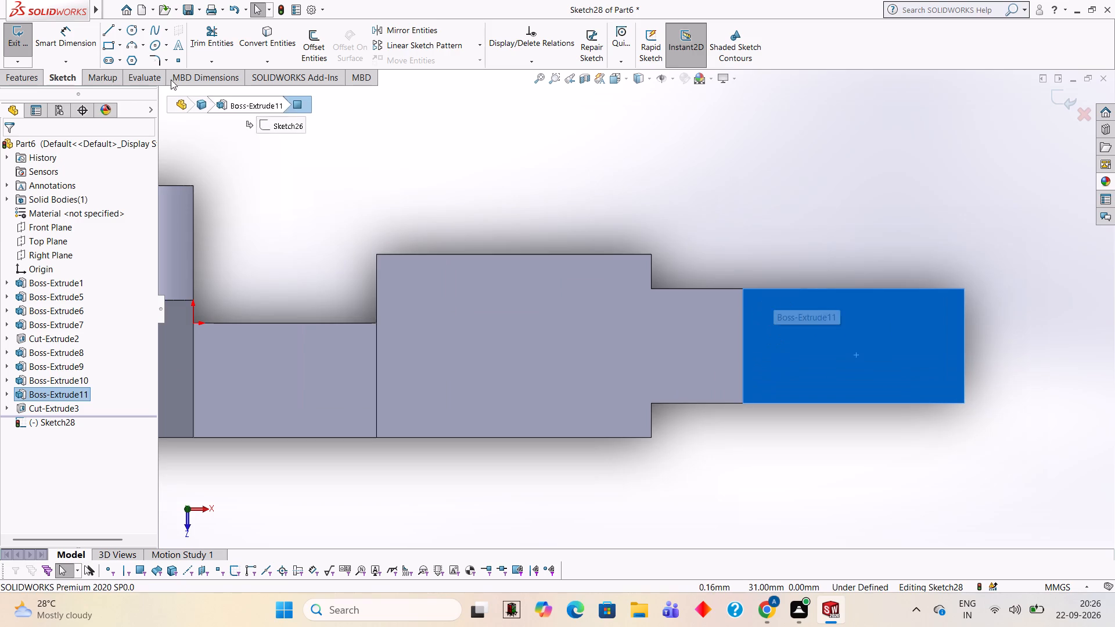
{"action": "left_click", "coordinate": [113, 34]}
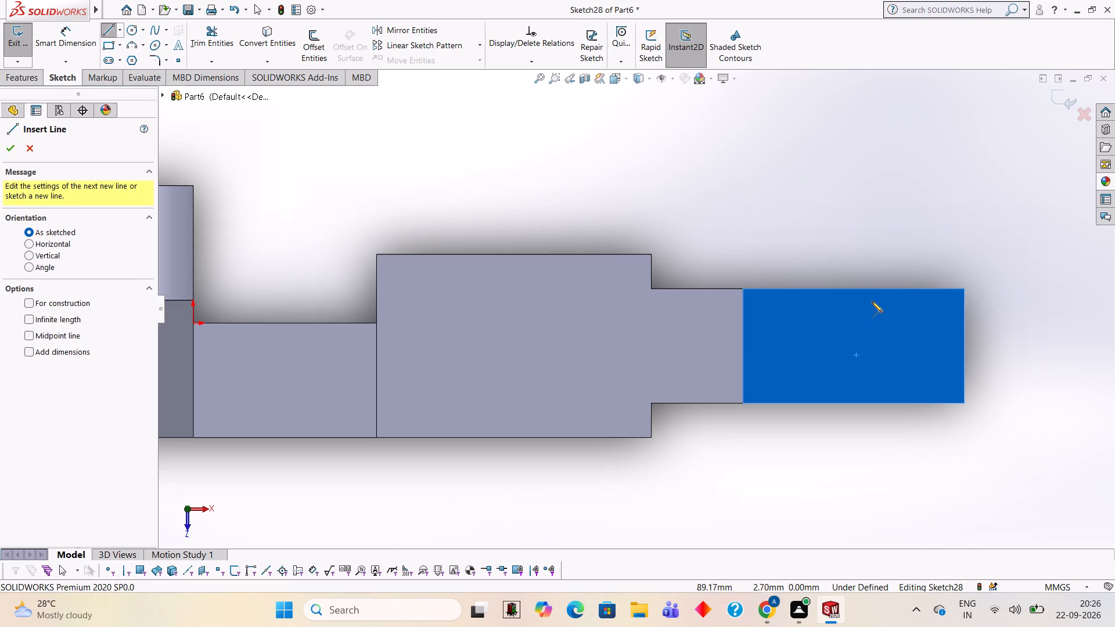
{"action": "left_click", "coordinate": [853, 289]}
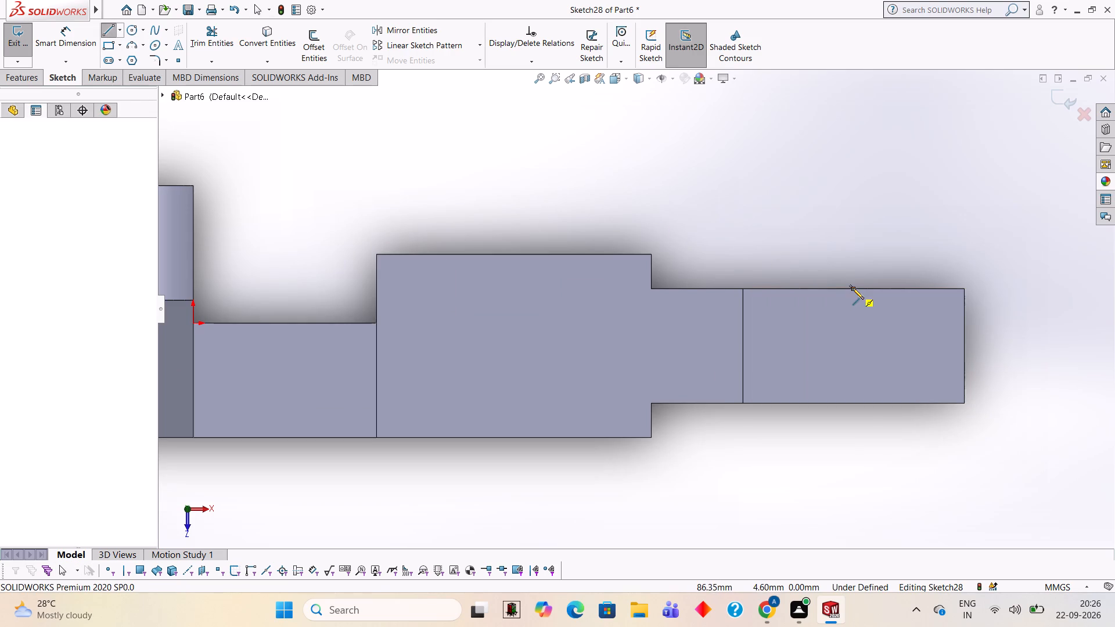
{"action": "key", "text": "1"}
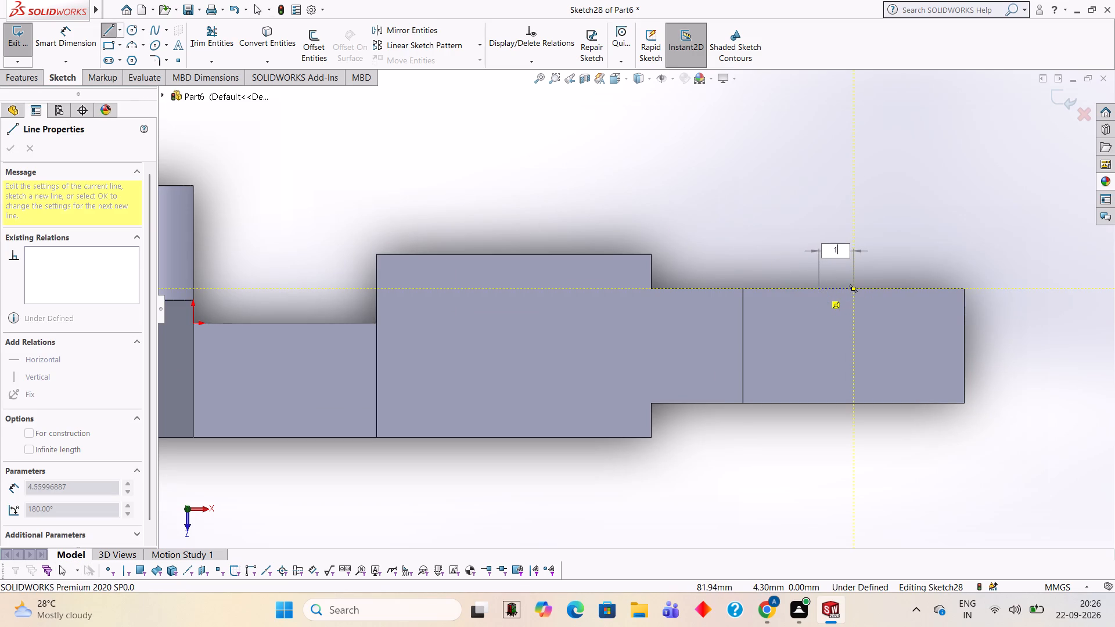
{"action": "key", "text": "Return"}
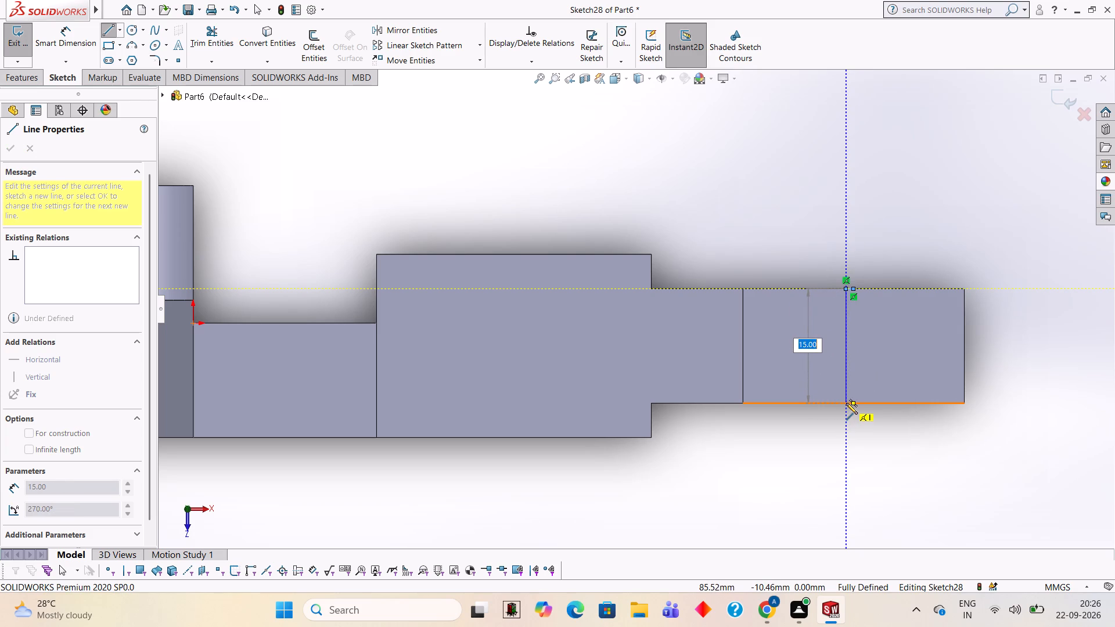
{"action": "type", "text": "15"}
{"action": "key", "text": "Return"}
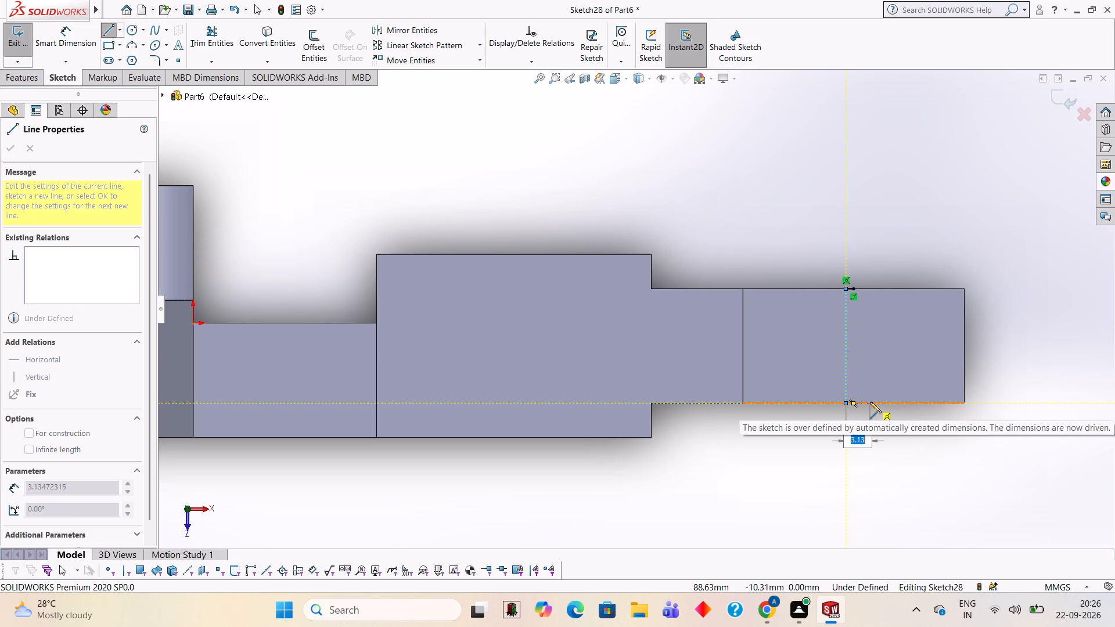
{"action": "key", "text": "2"}
{"action": "key", "text": "Return"}
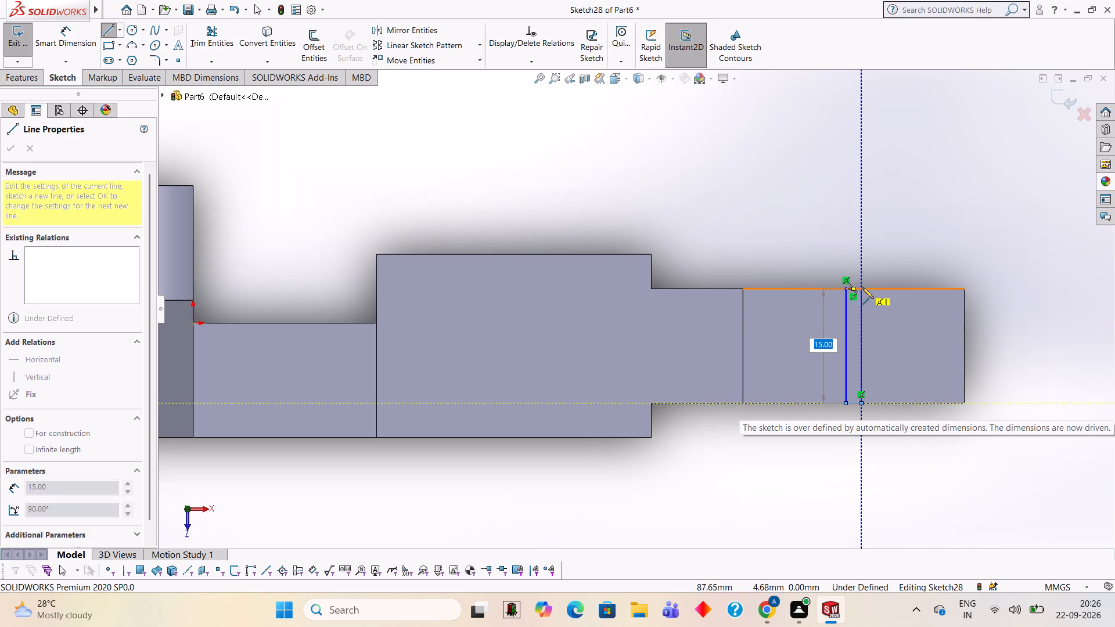
{"action": "type", "text": "15"}
{"action": "key", "text": "Return"}
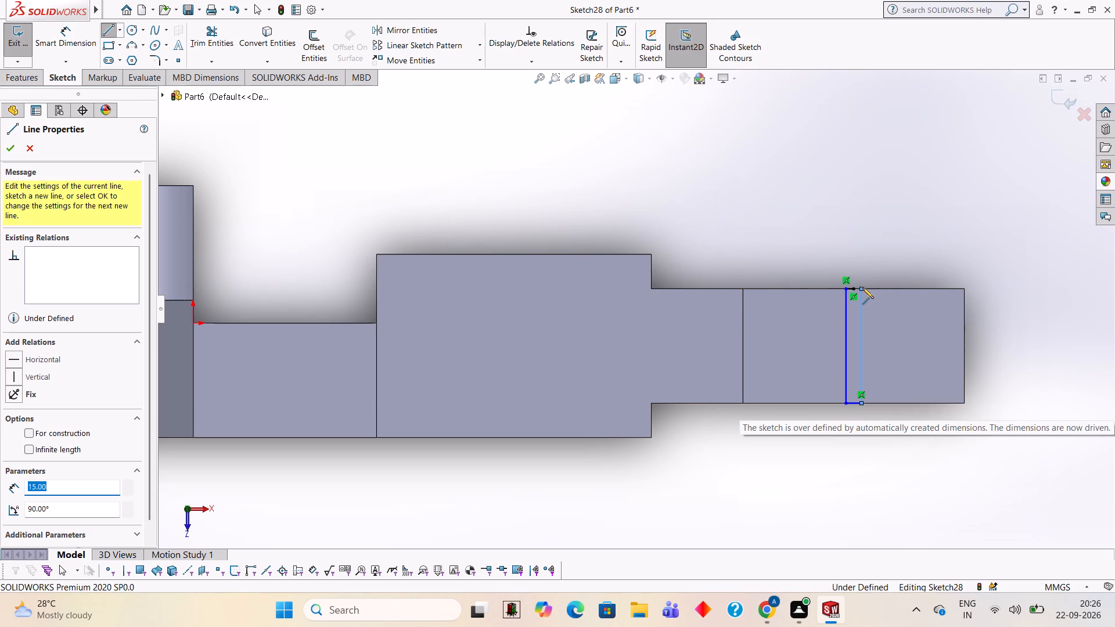
{"action": "key", "text": "1"}
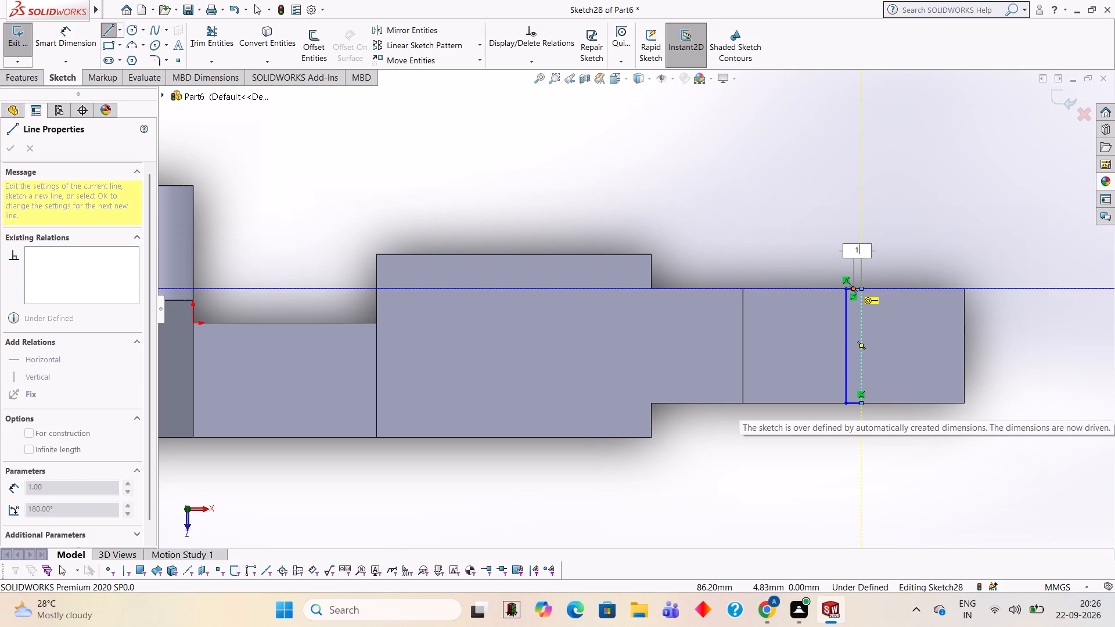
{"action": "key", "text": "Return"}
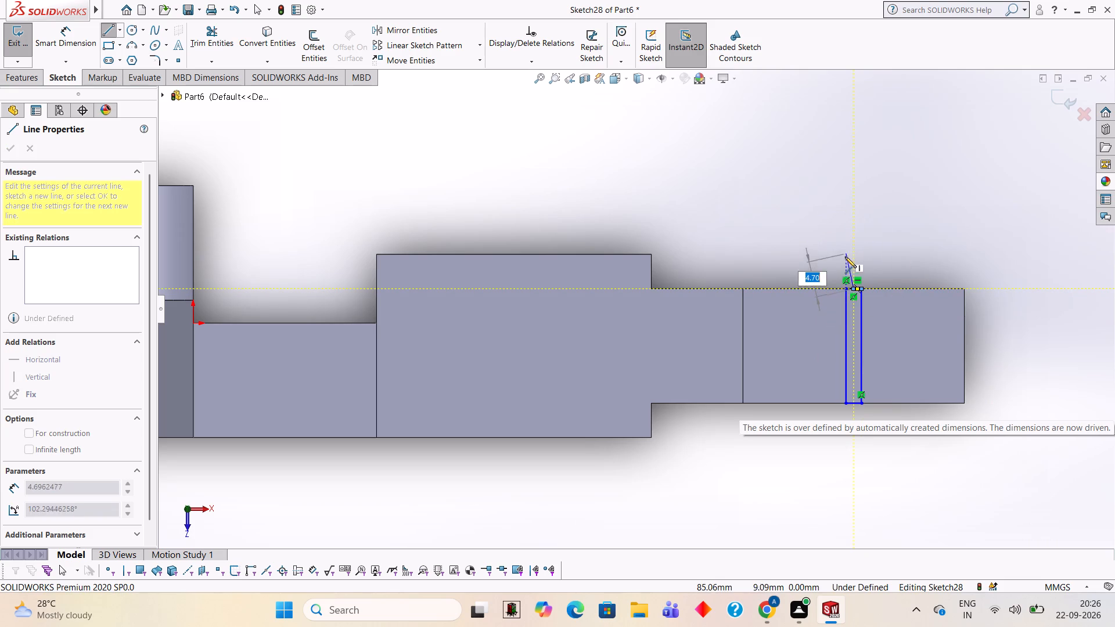
{"action": "key", "text": "Escape"}
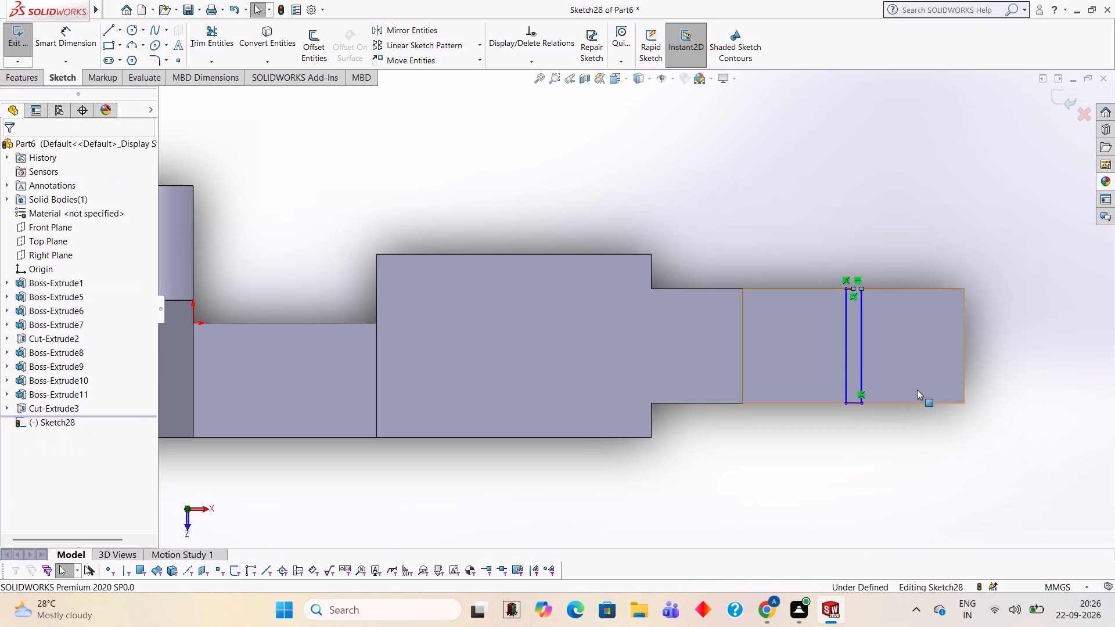
Cut-extrude the narrow rectangle as an 18 mm blind cut down into the end upright's 14 mm hole.
{"action": "middle_click_drag", "start_coordinate": [919, 476], "coordinate": [926, 421]}
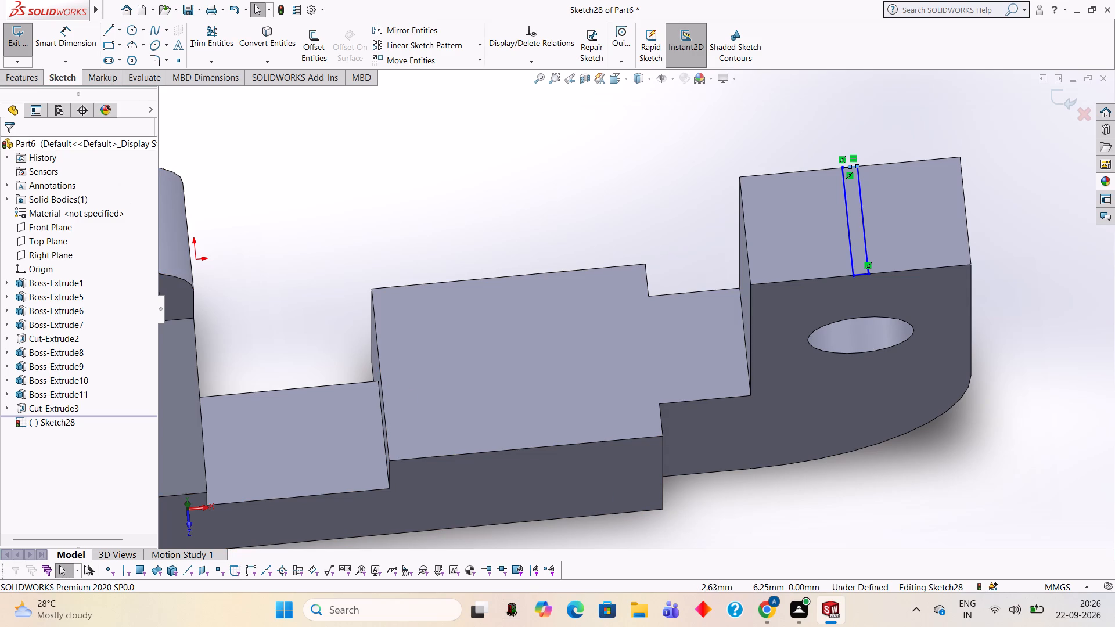
{"action": "left_click", "coordinate": [24, 84]}
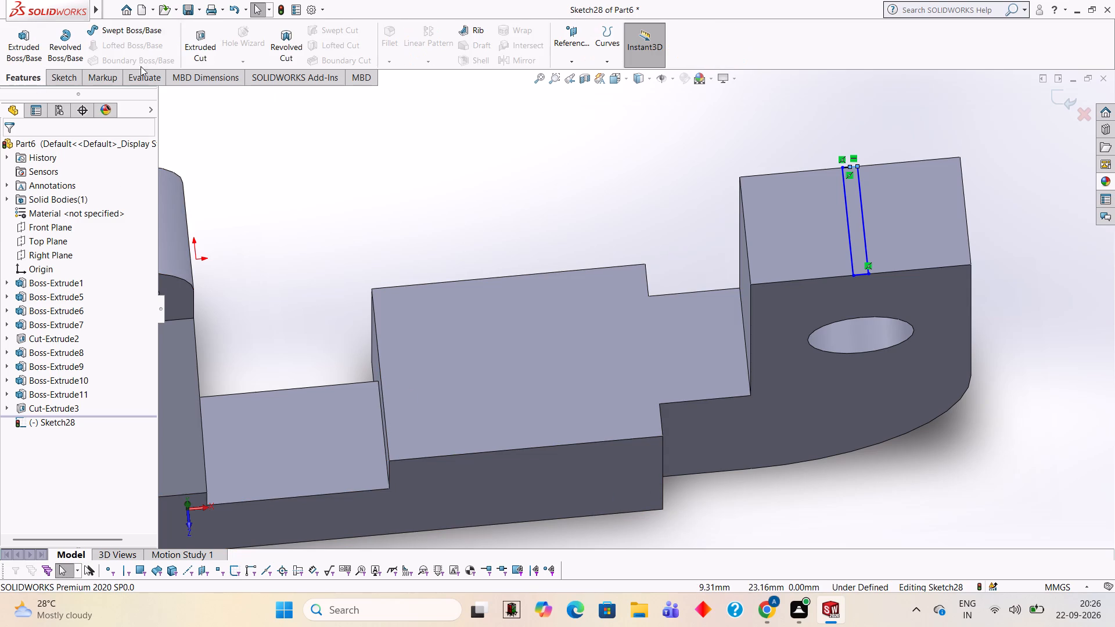
{"action": "left_click", "coordinate": [205, 46]}
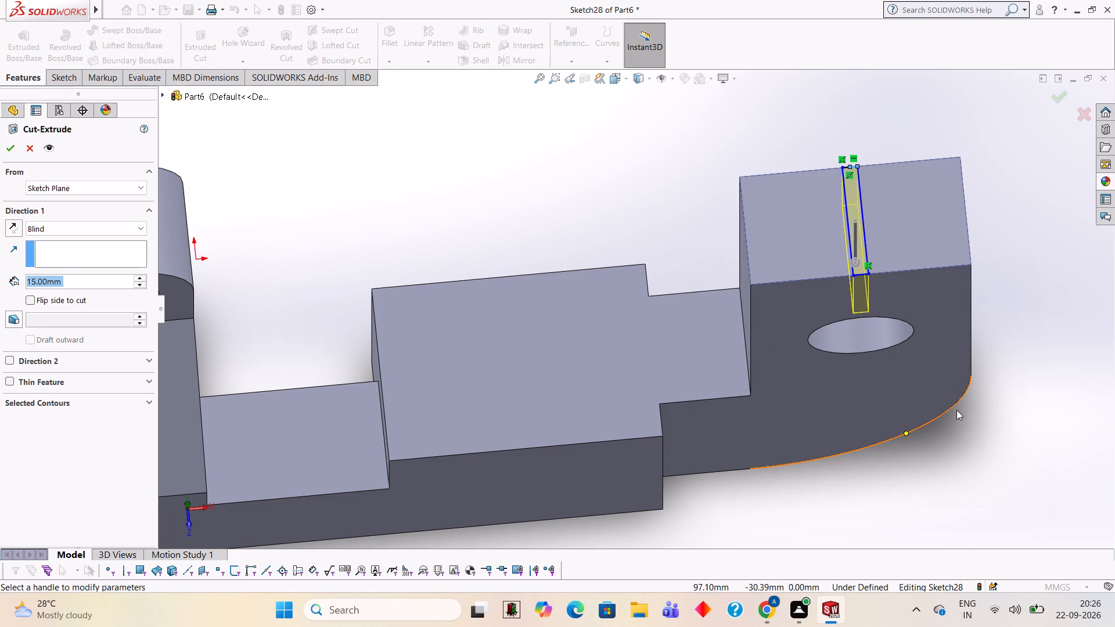
{"action": "middle_click_drag", "start_coordinate": [956, 410], "coordinate": [921, 222]}
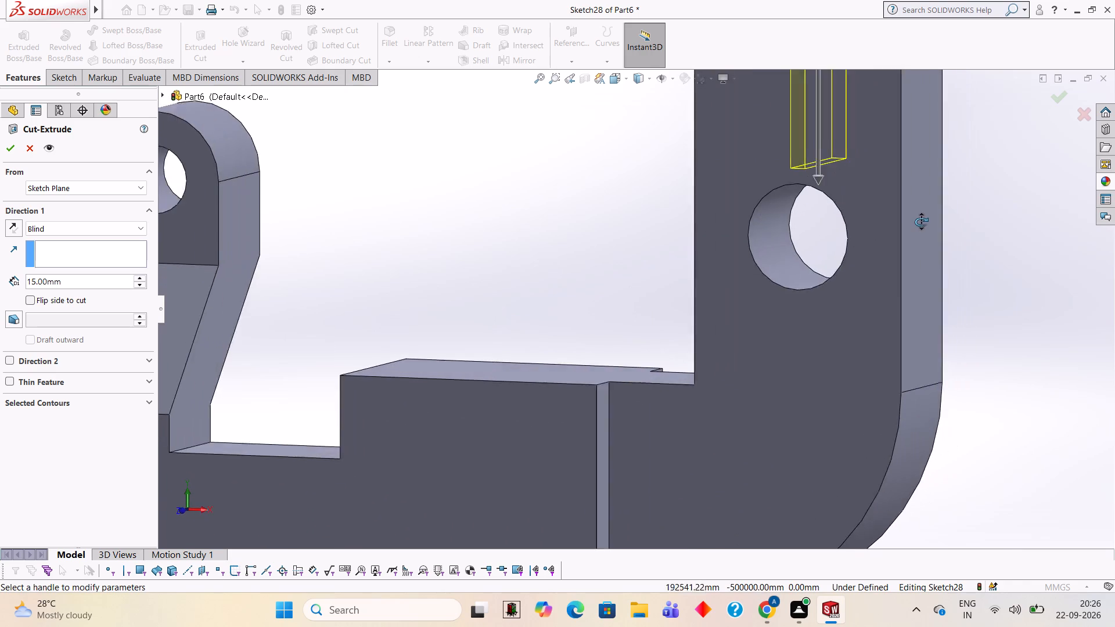
{"action": "middle_click_drag", "start_coordinate": [921, 222], "coordinate": [959, 230]}
{"action": "left_click", "coordinate": [81, 284]}
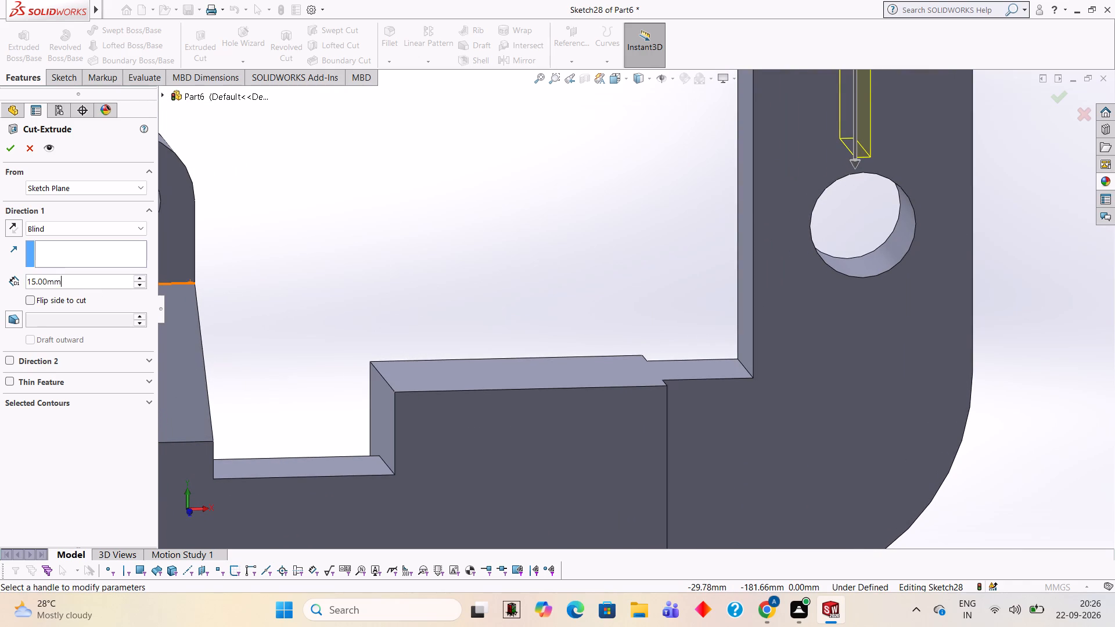
{"action": "key", "text": "BackSpace"}
{"action": "key", "text": "BackSpace"}
{"action": "key", "text": "BackSpace"}
{"action": "key", "text": "BackSpace"}
{"action": "key", "text": "BackSpace"}
{"action": "key", "text": "BackSpace"}
{"action": "key", "text": "BackSpace"}
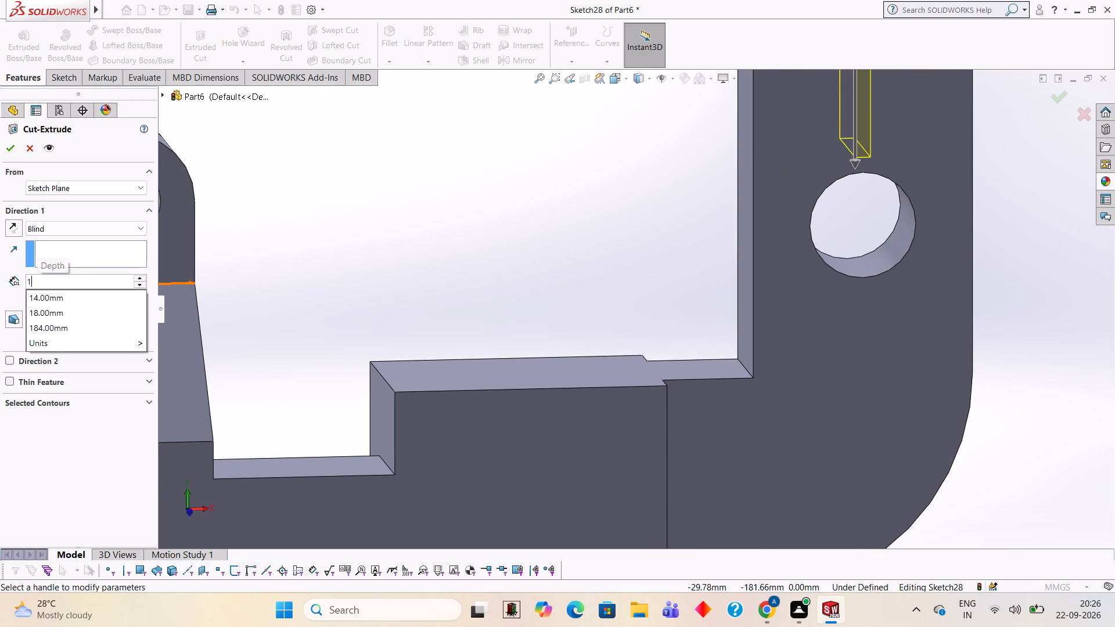
{"action": "type", "text": "18"}
{"action": "key", "text": "Return"}
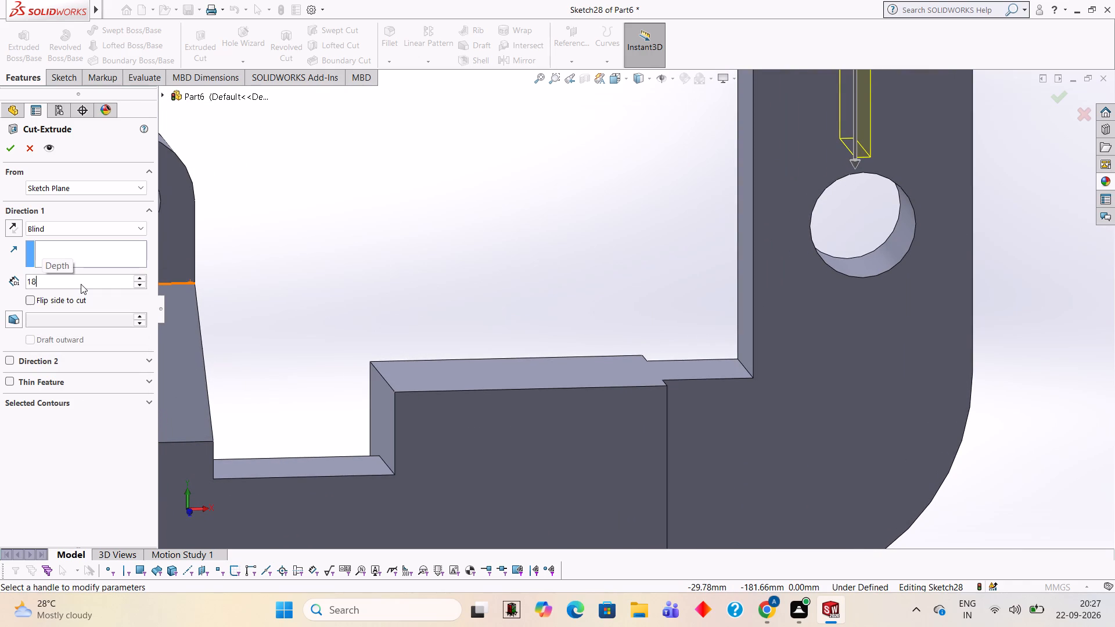
{"action": "scroll", "coordinate": [1012, 332], "scroll_direction": "down", "scroll_amount": 1}
{"action": "middle_click_drag", "start_coordinate": [1012, 334], "coordinate": [997, 283]}
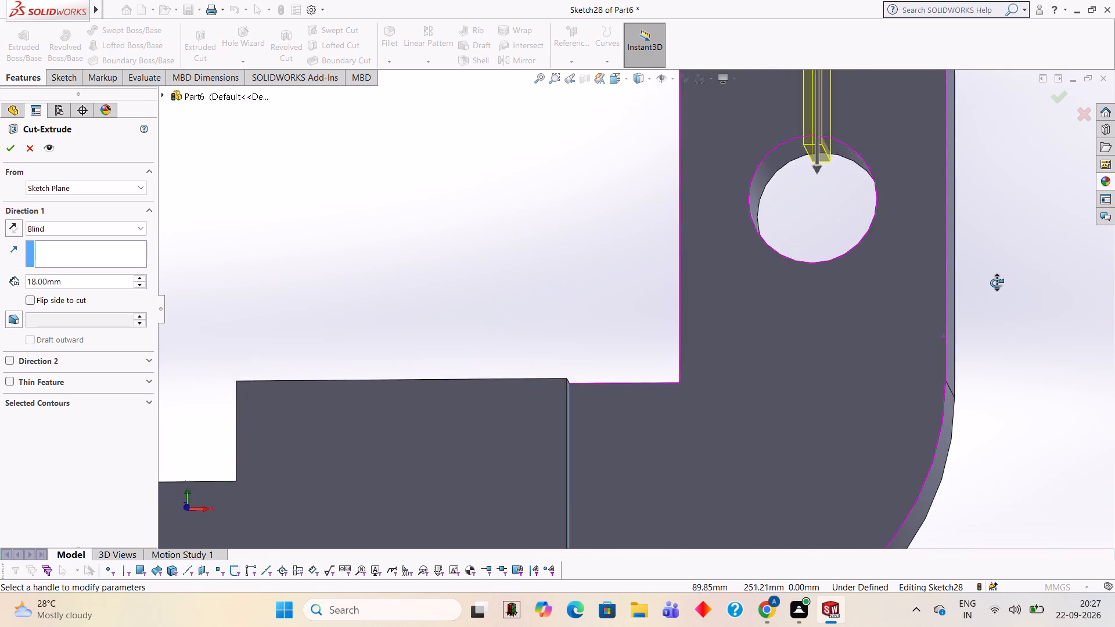
{"action": "middle_click_drag", "start_coordinate": [997, 283], "coordinate": [1006, 320]}
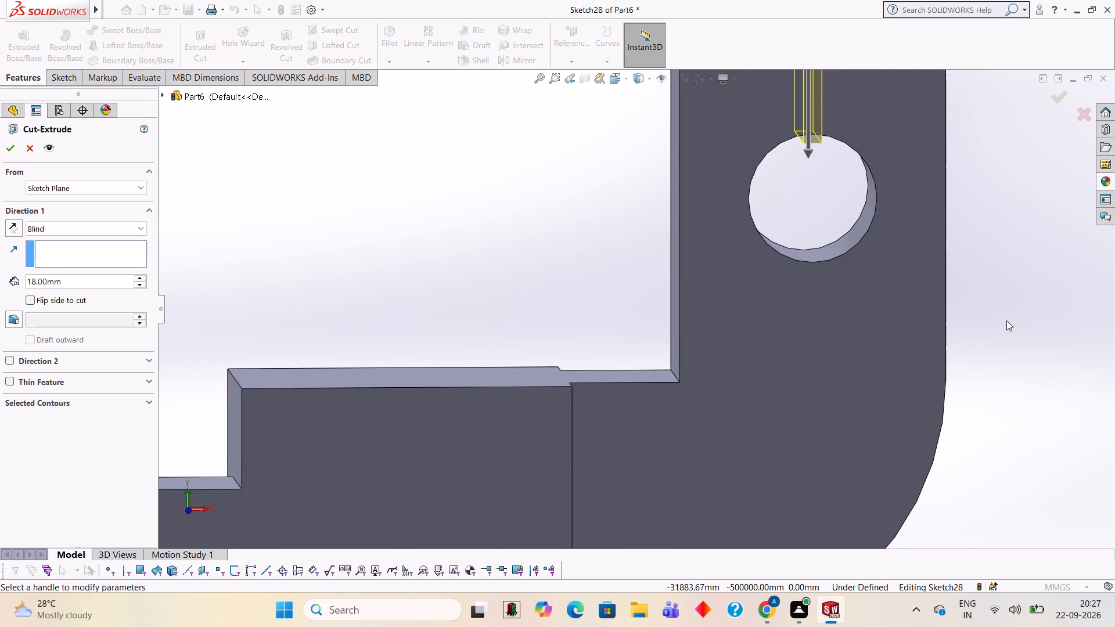
{"action": "left_click", "coordinate": [6, 146]}
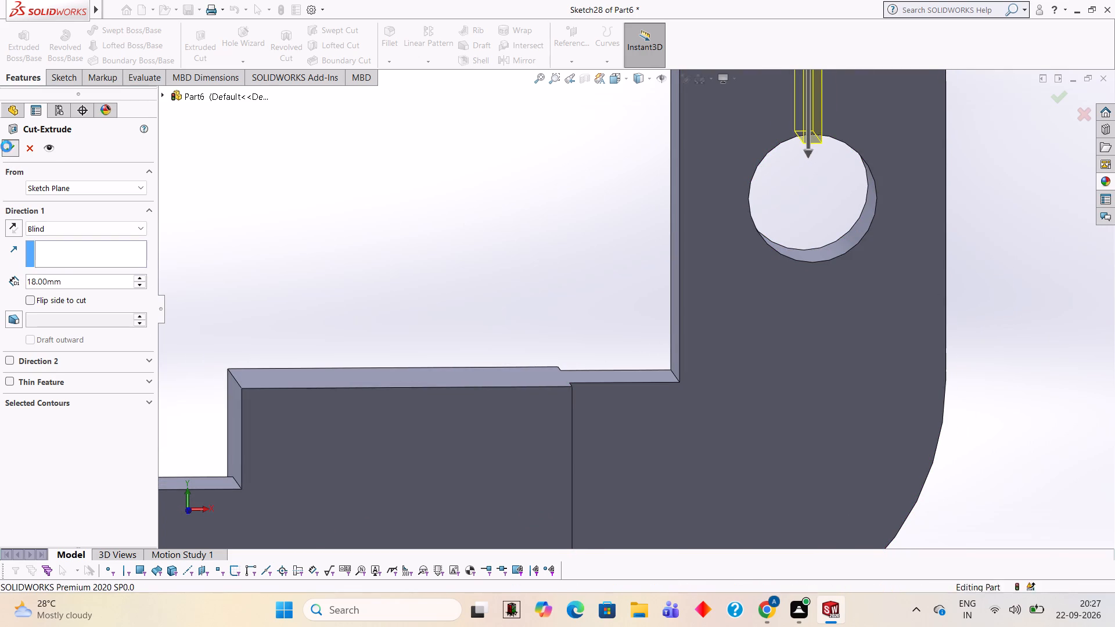
{"action": "left_click", "coordinate": [373, 236]}
Start a new sketch on the end upright's inner side face and view it face-on.
{"action": "scroll", "coordinate": [375, 238], "scroll_direction": "up", "scroll_amount": 2}
{"action": "scroll", "coordinate": [453, 272], "scroll_direction": "up", "scroll_amount": 2}
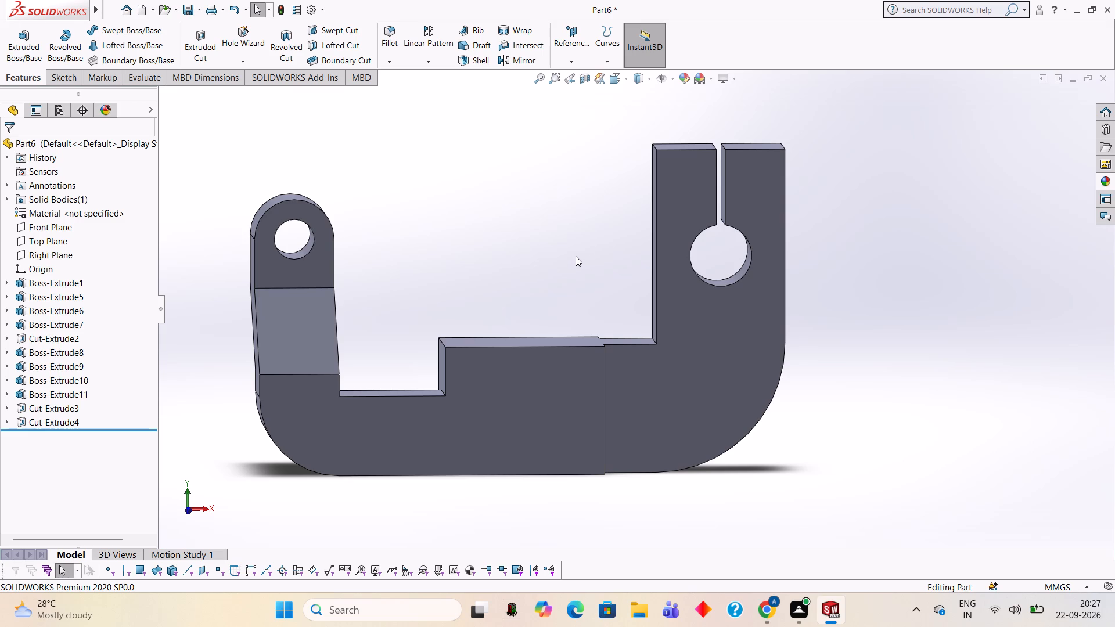
{"action": "middle_click_drag", "start_coordinate": [576, 256], "coordinate": [625, 282]}
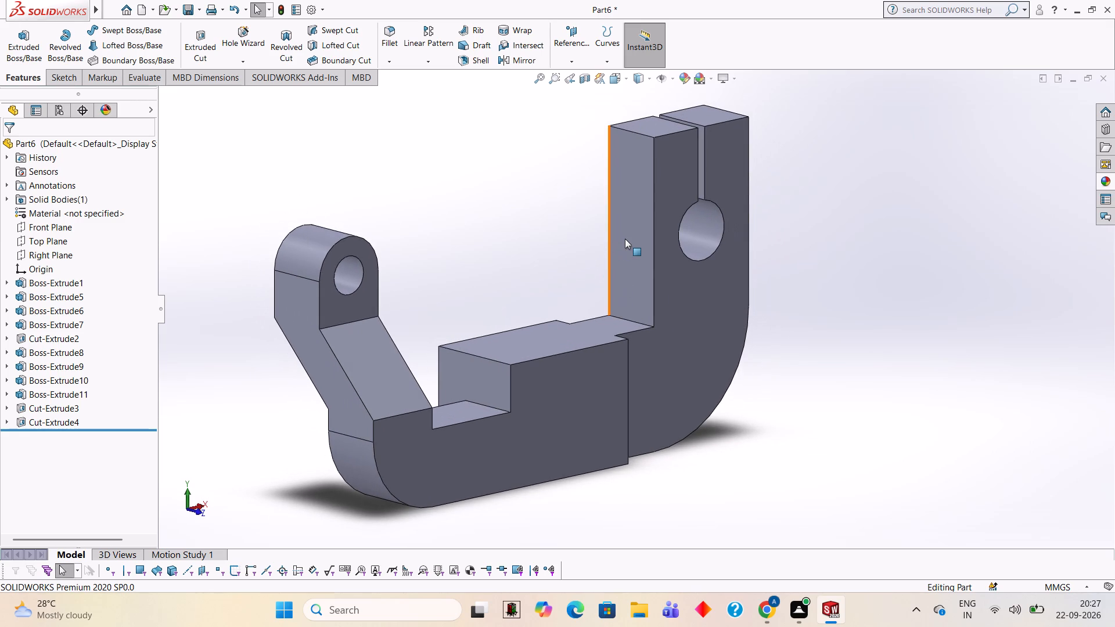
{"action": "left_click", "coordinate": [625, 239]}
{"action": "left_click", "coordinate": [678, 210]}
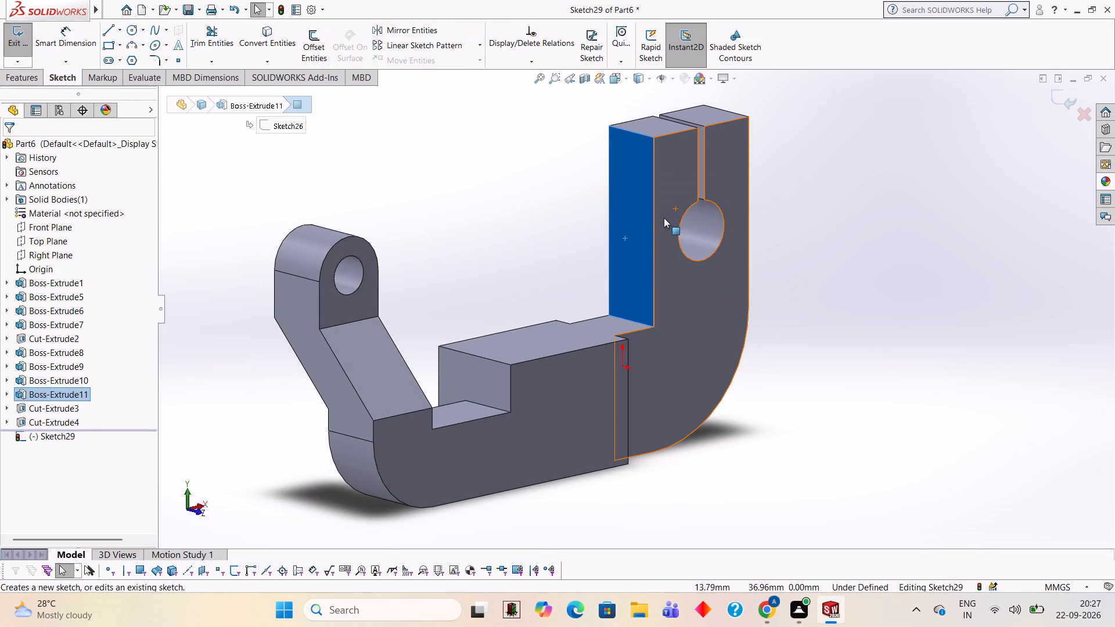
{"action": "key", "text": "ctrl+8"}
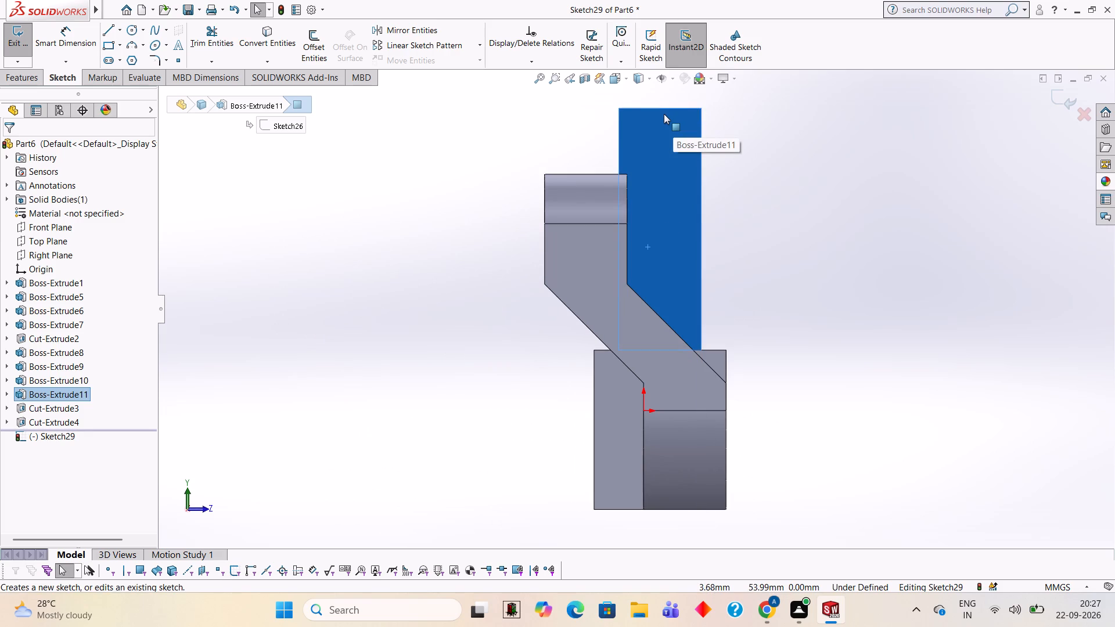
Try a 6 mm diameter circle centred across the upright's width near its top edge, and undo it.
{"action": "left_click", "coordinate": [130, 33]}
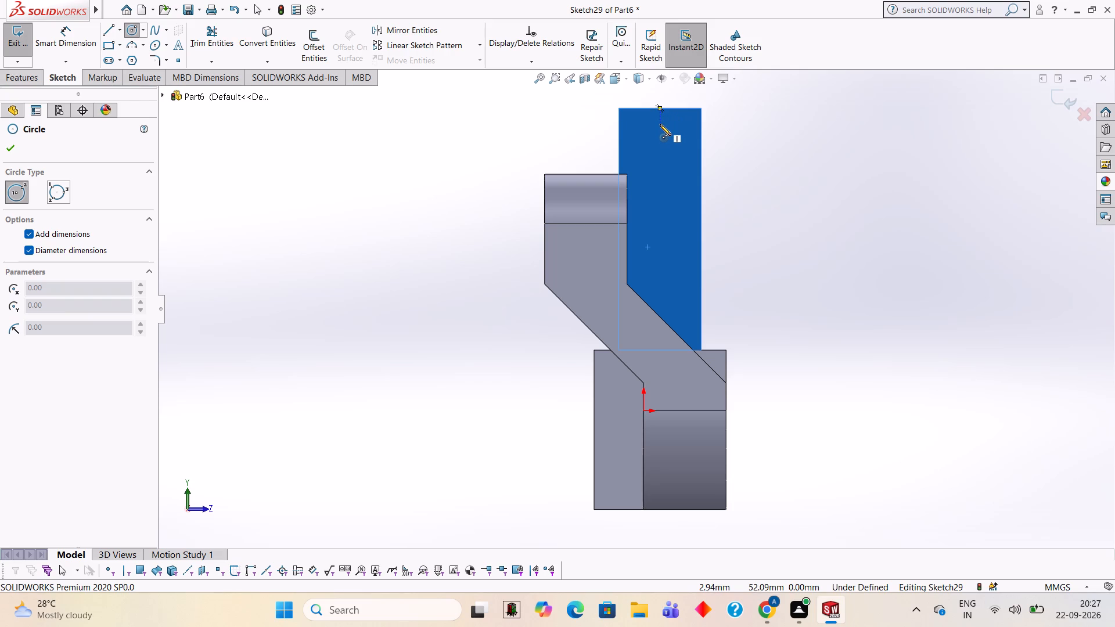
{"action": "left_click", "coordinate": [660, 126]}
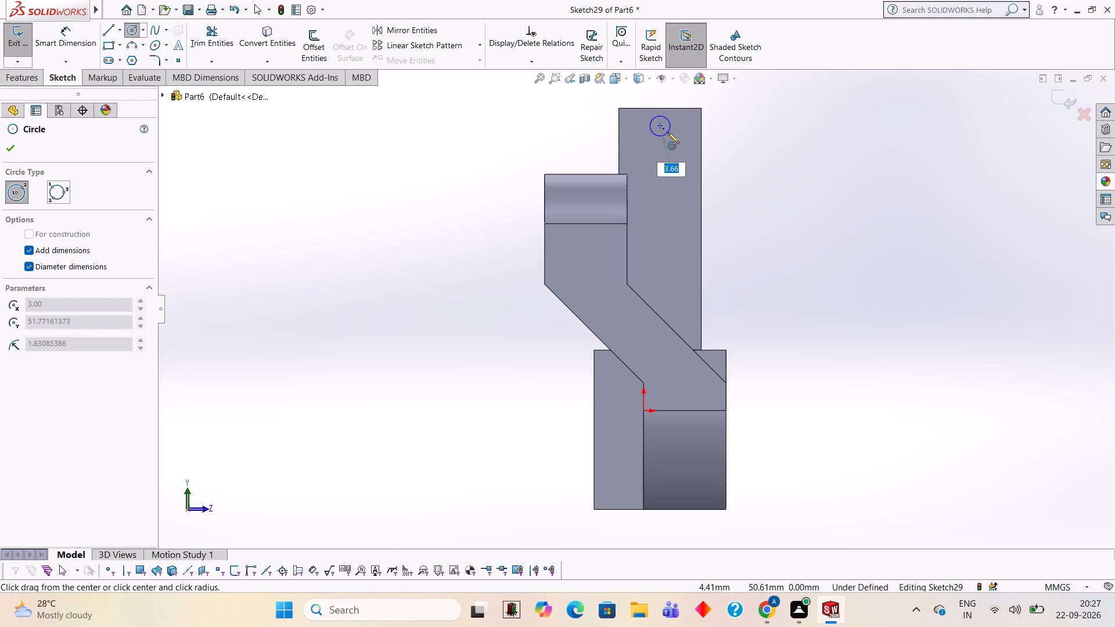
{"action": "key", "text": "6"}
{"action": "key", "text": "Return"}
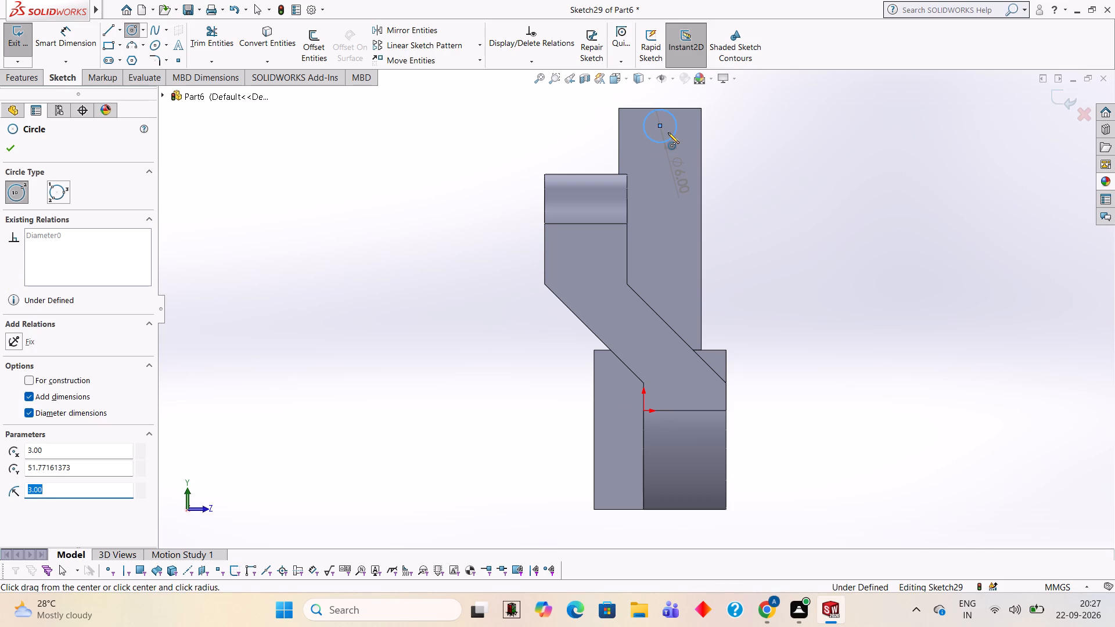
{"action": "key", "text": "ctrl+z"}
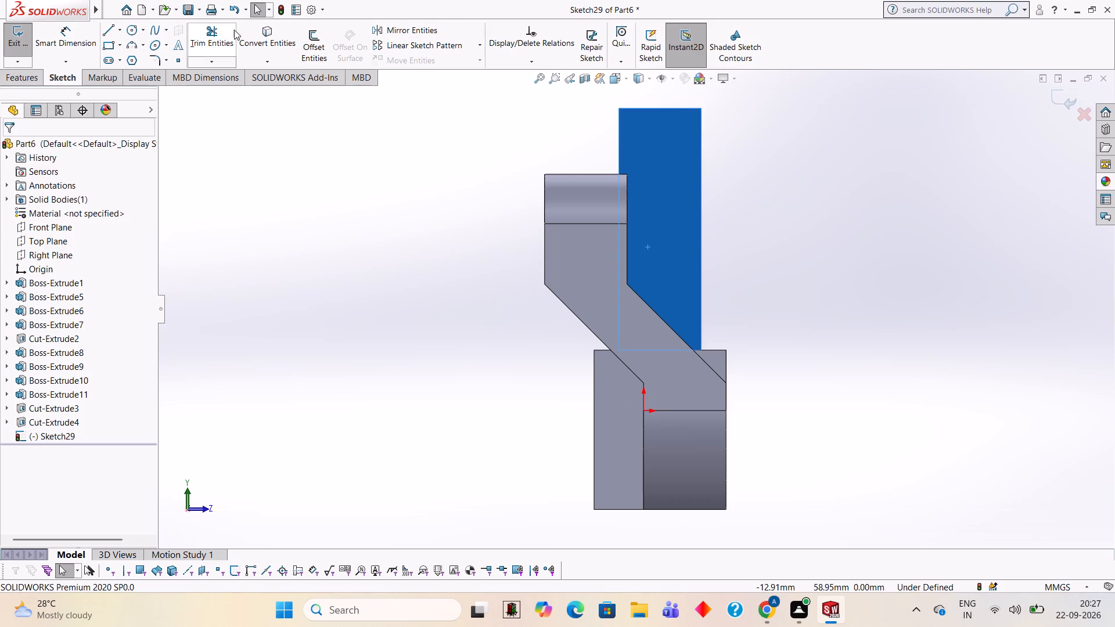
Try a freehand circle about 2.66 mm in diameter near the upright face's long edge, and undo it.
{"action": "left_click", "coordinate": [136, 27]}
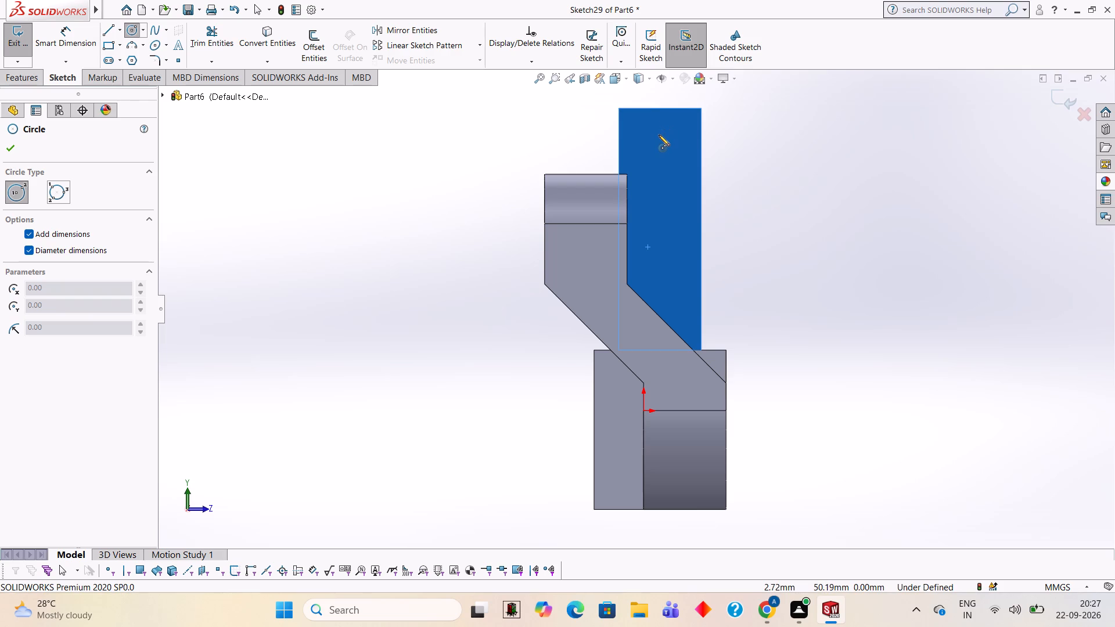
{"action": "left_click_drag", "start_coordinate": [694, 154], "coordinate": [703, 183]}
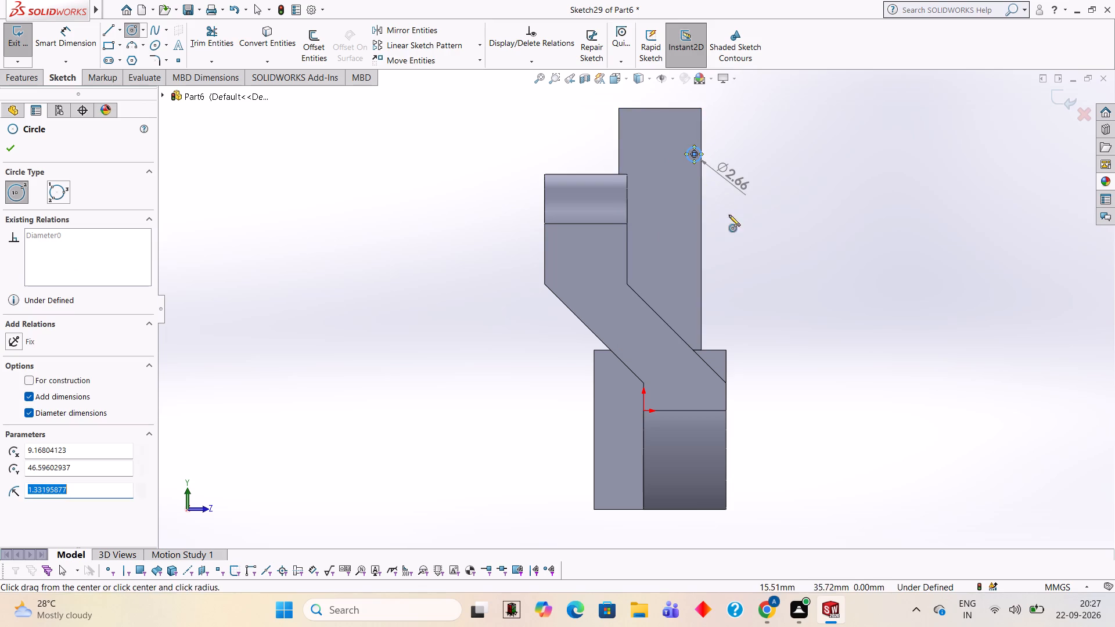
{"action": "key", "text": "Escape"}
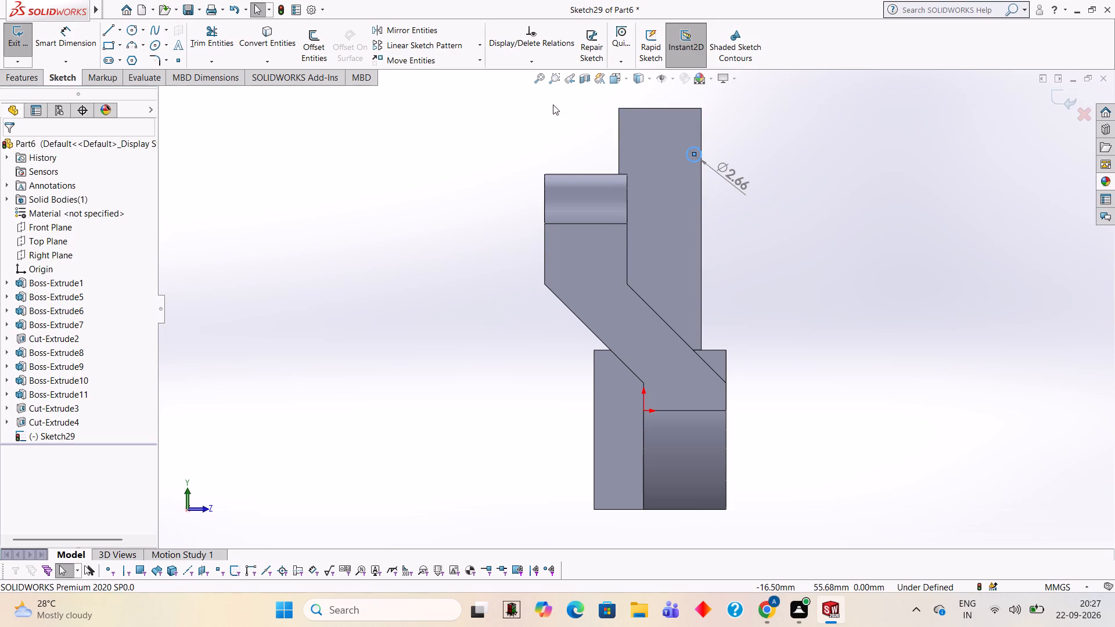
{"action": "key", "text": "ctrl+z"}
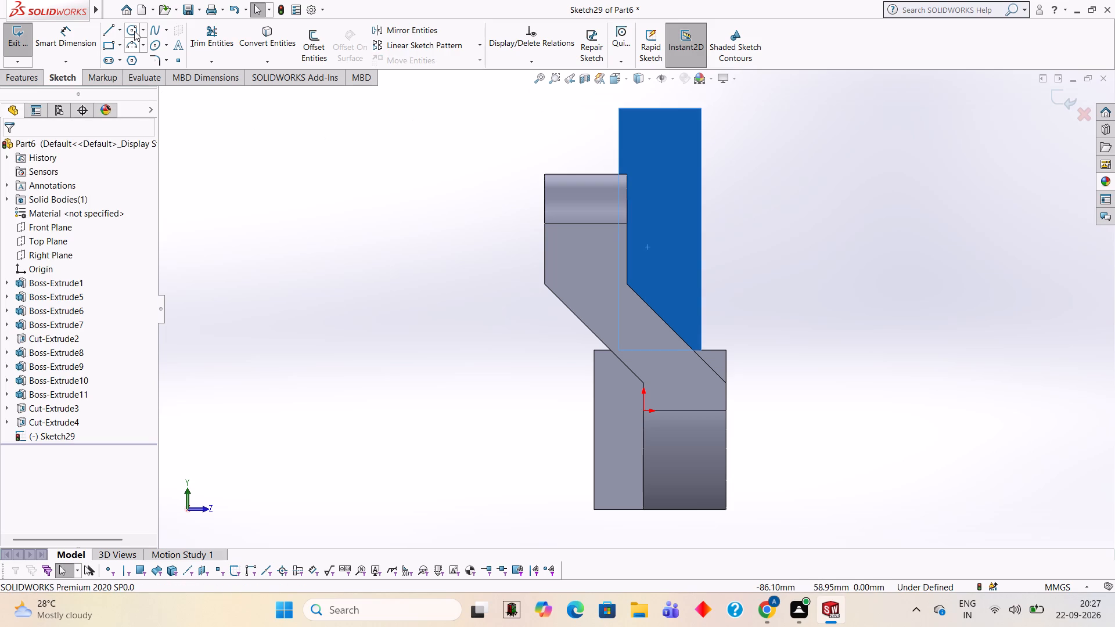
Sketch a 6 mm diameter circle on the end upright's inner face, centred across its width near the top edge.
{"action": "left_click", "coordinate": [134, 30]}
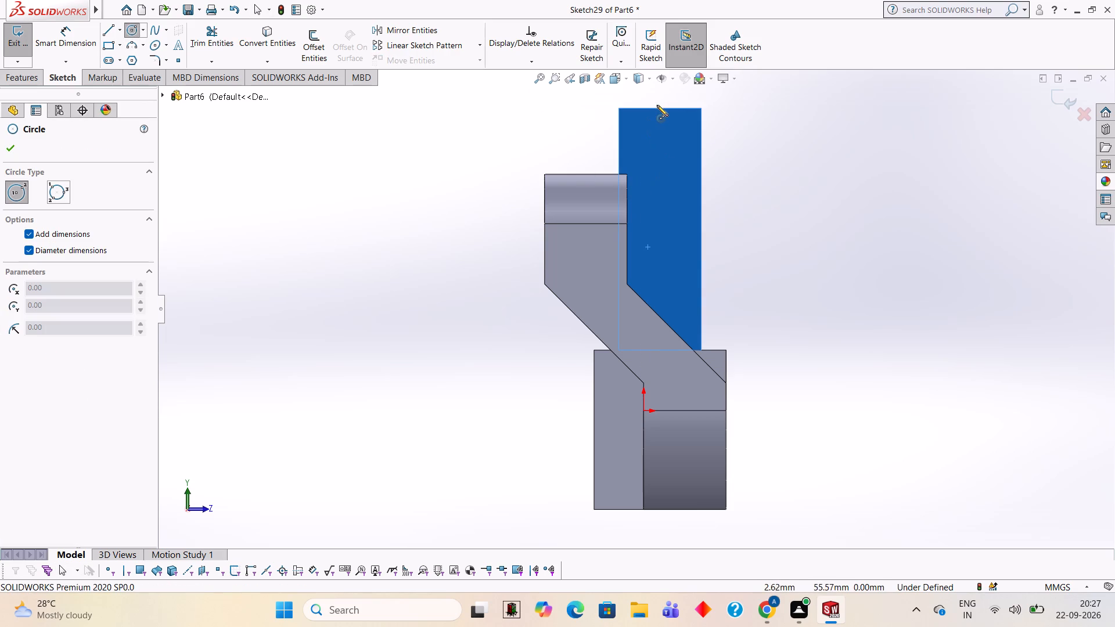
{"action": "left_click", "coordinate": [657, 144]}
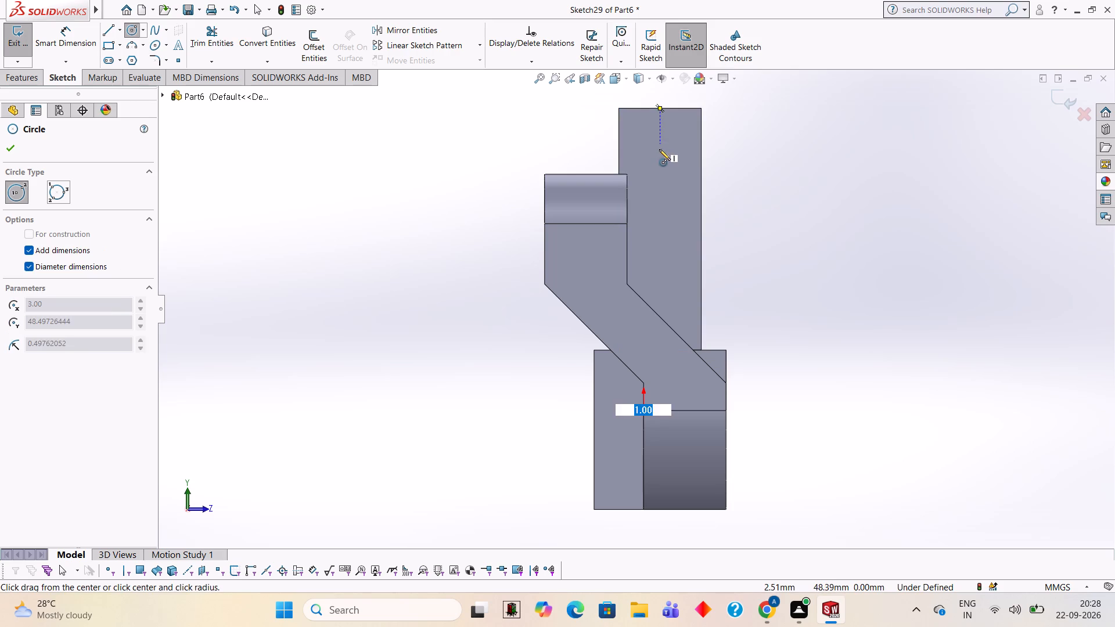
{"action": "key", "text": "6"}
{"action": "key", "text": "Return"}
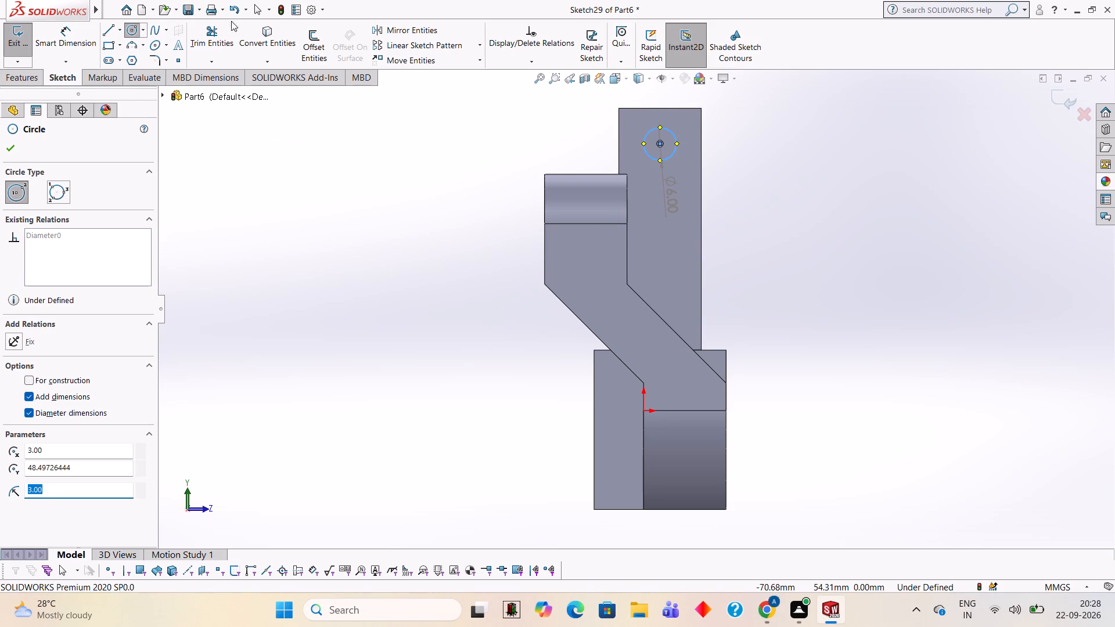
Dimension the circle's centre 6 mm below the upright's top edge.
{"action": "left_click", "coordinate": [71, 33]}
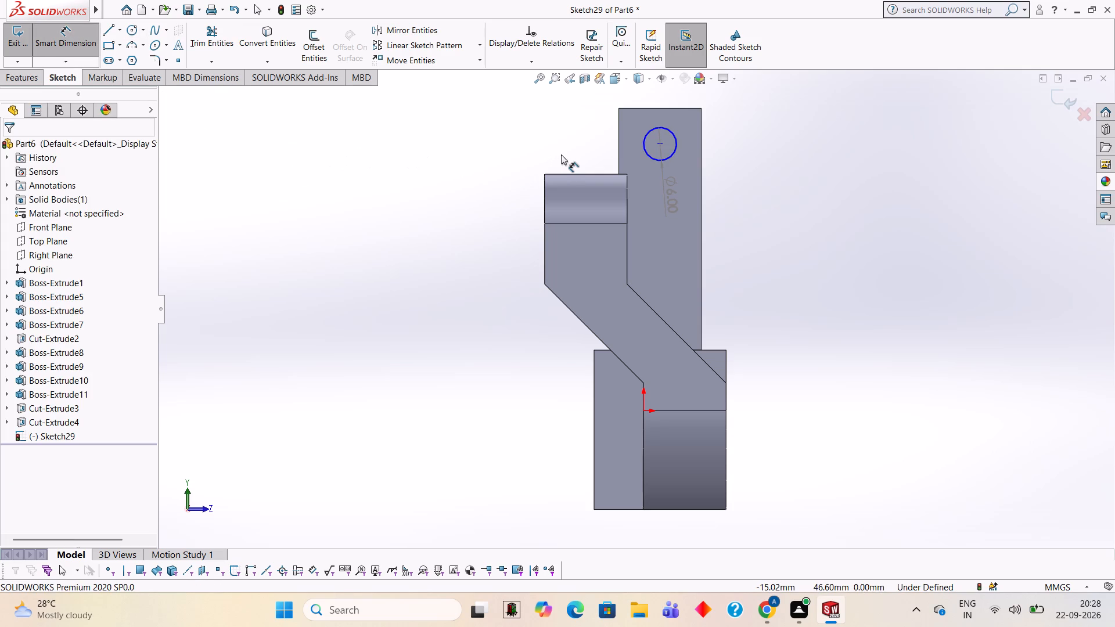
{"action": "left_click", "coordinate": [659, 108]}
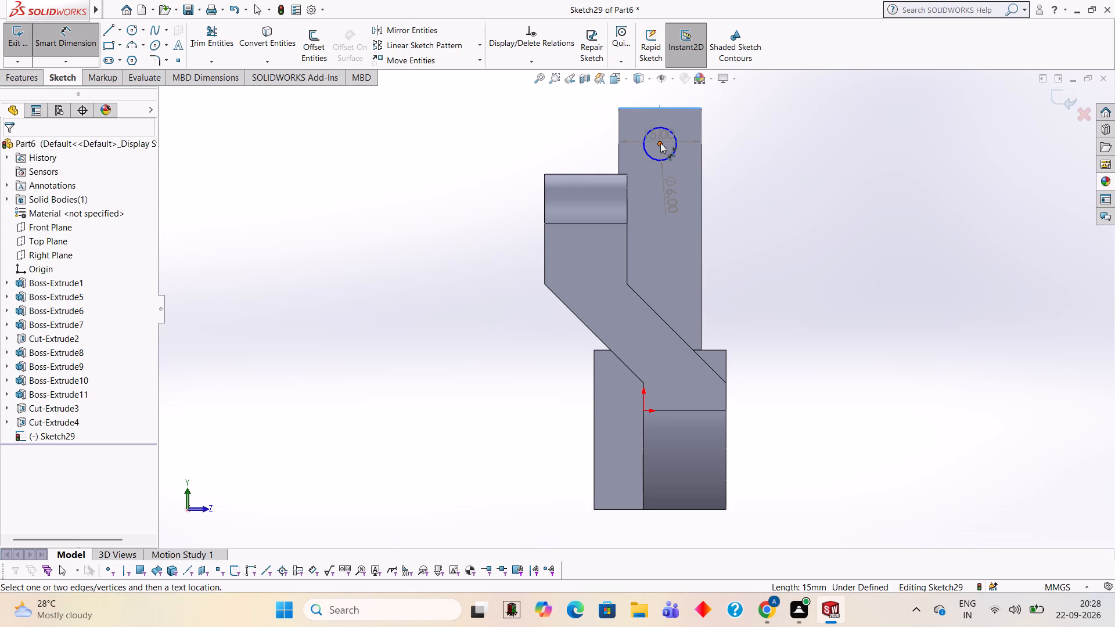
{"action": "left_click", "coordinate": [660, 143]}
{"action": "left_click", "coordinate": [588, 128]}
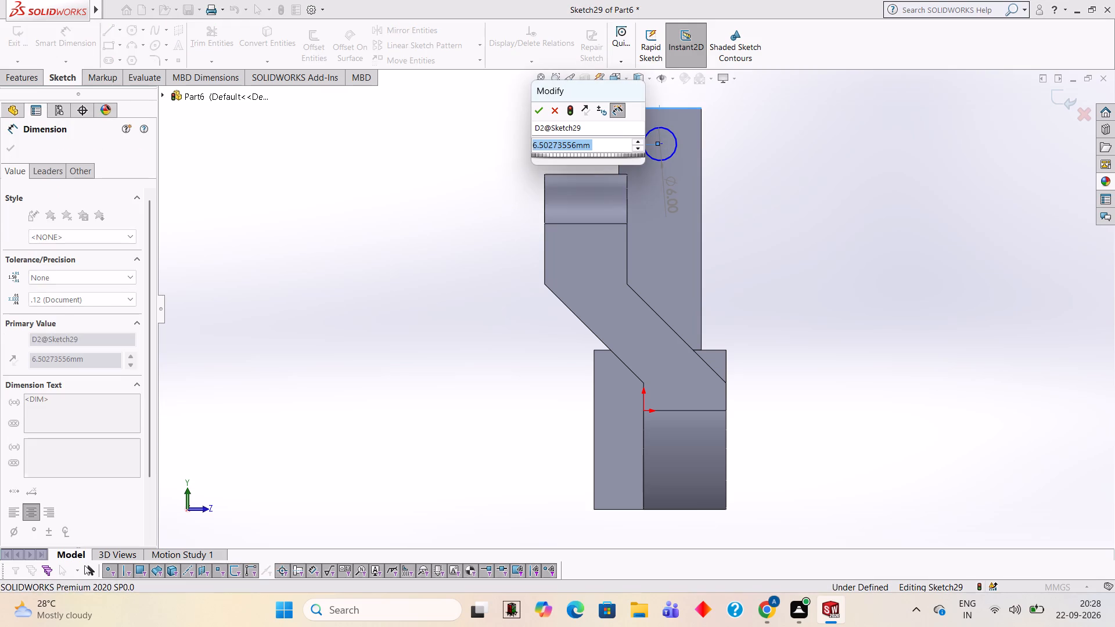
{"action": "key", "text": "6"}
{"action": "key", "text": "Return"}
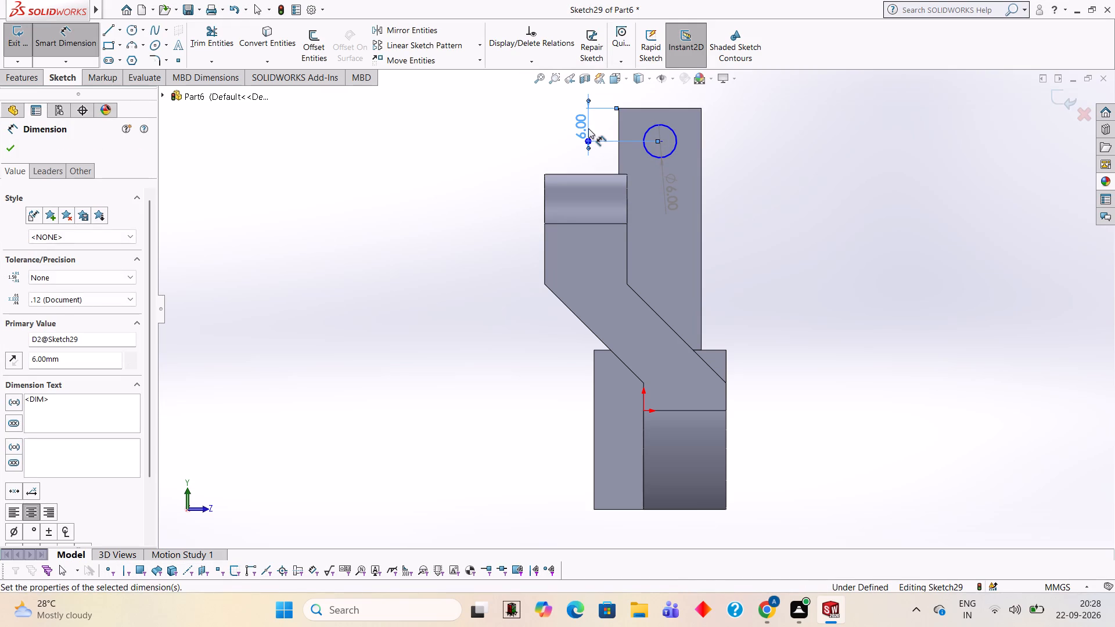
{"action": "left_click", "coordinate": [758, 146]}
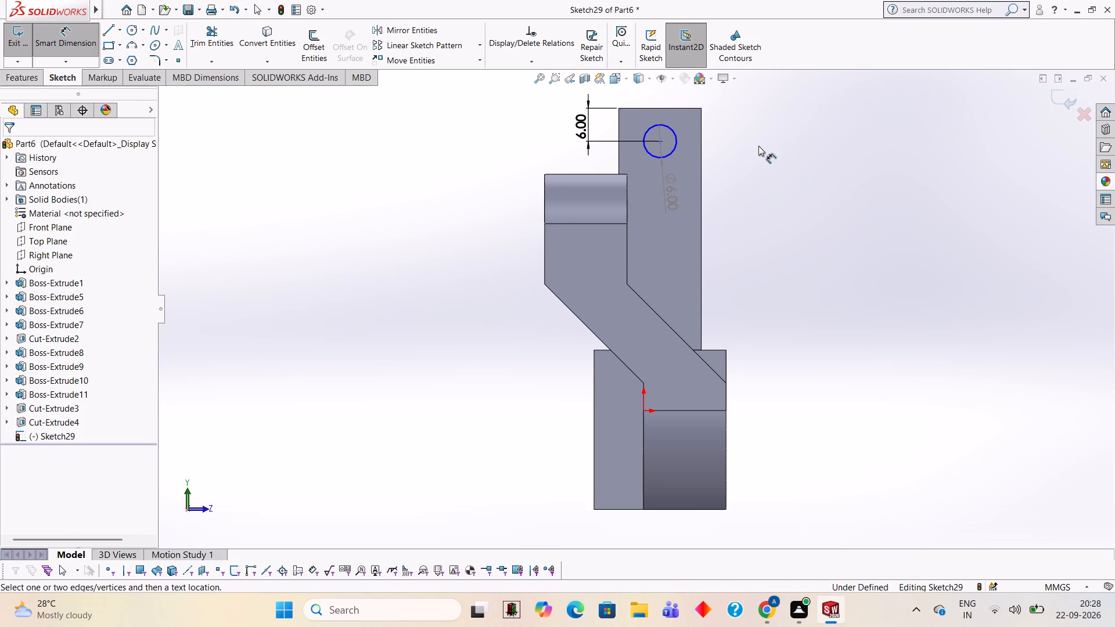
Cut-extrude the 6 mm circle as a 15 mm blind cut through the upright's inner half into the slot.
{"action": "middle_click_drag", "start_coordinate": [758, 146], "coordinate": [653, 157]}
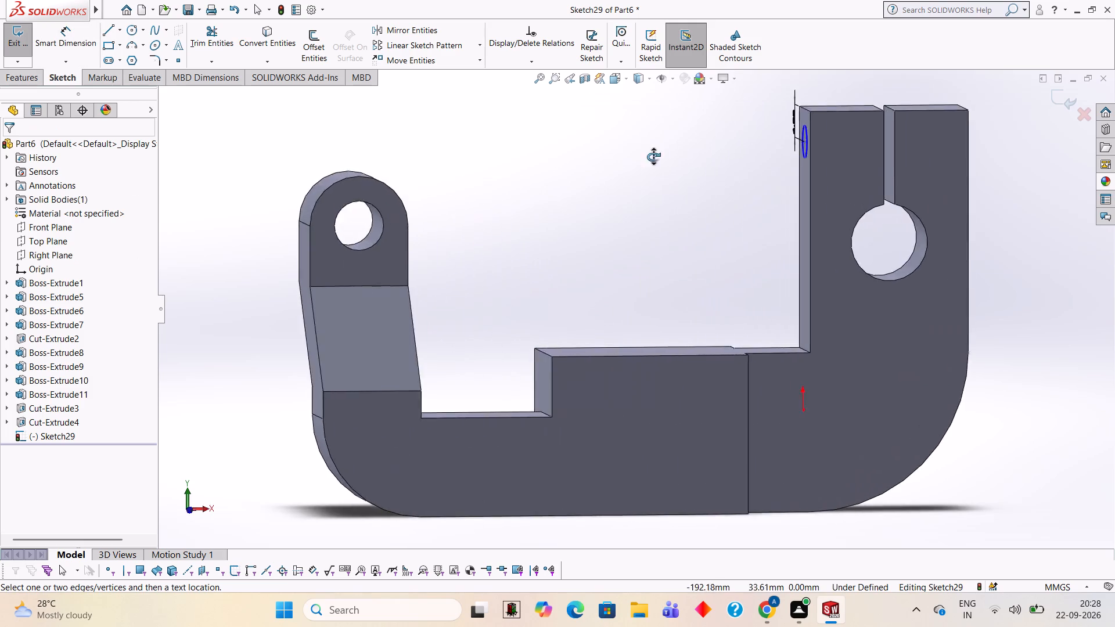
{"action": "middle_click_drag", "start_coordinate": [653, 157], "coordinate": [649, 161]}
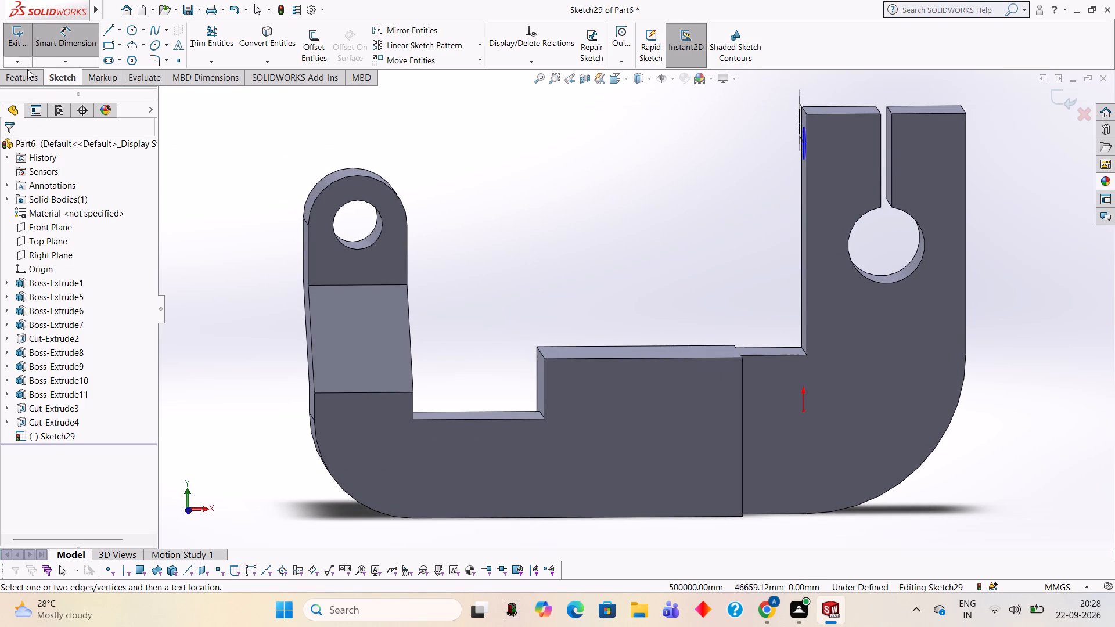
{"action": "left_click", "coordinate": [31, 80]}
{"action": "left_click", "coordinate": [199, 36]}
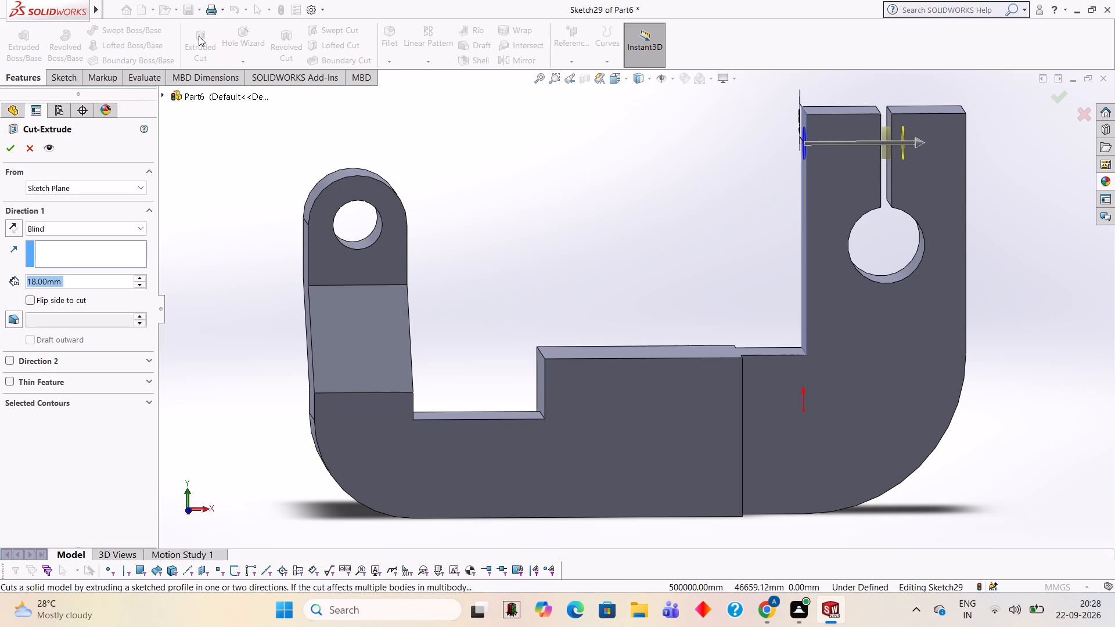
{"action": "type", "text": "15"}
{"action": "key", "text": "Return"}
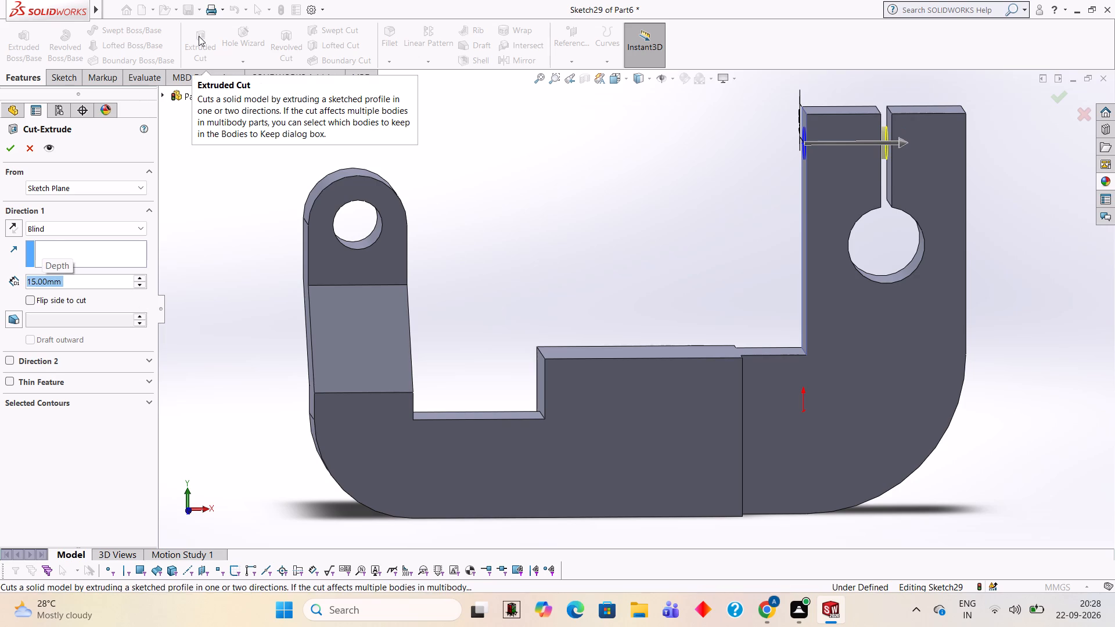
{"action": "middle_click_drag", "start_coordinate": [915, 222], "coordinate": [916, 221]}
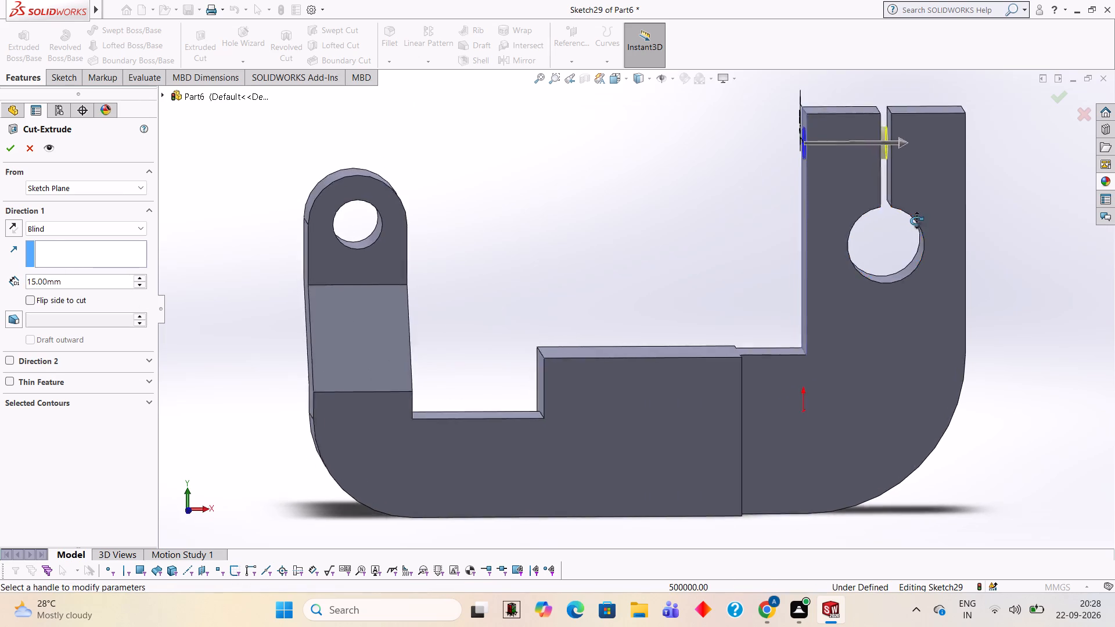
{"action": "middle_click_drag", "start_coordinate": [916, 221], "coordinate": [908, 221]}
{"action": "middle_click_drag", "start_coordinate": [911, 221], "coordinate": [923, 221]}
{"action": "middle_click_drag", "start_coordinate": [922, 221], "coordinate": [915, 221]}
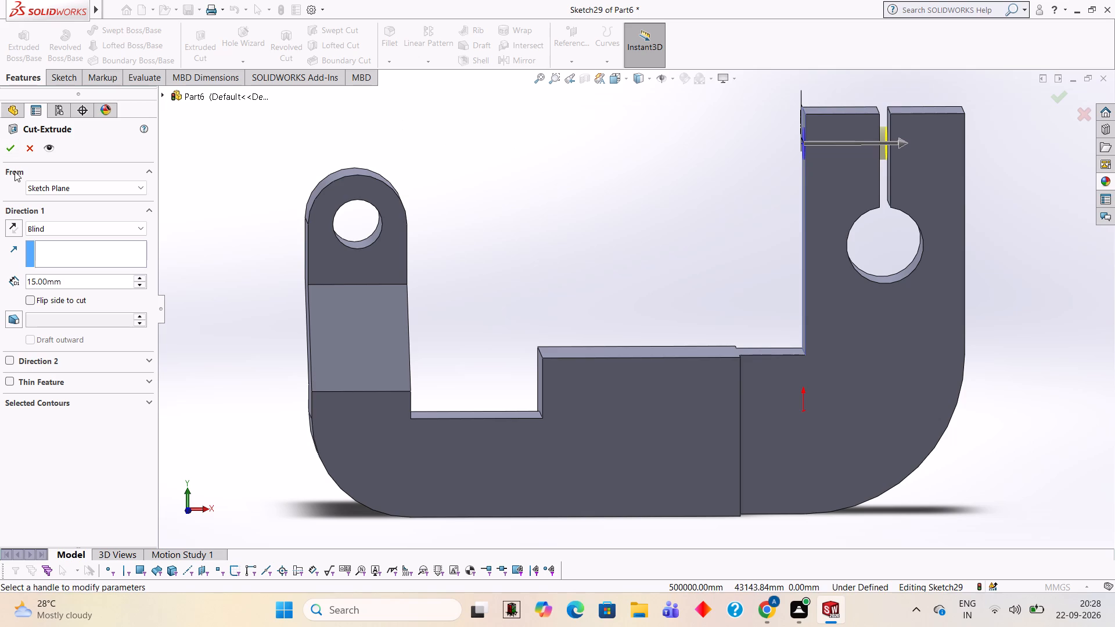
{"action": "left_click", "coordinate": [14, 150]}
{"action": "left_click", "coordinate": [648, 206]}
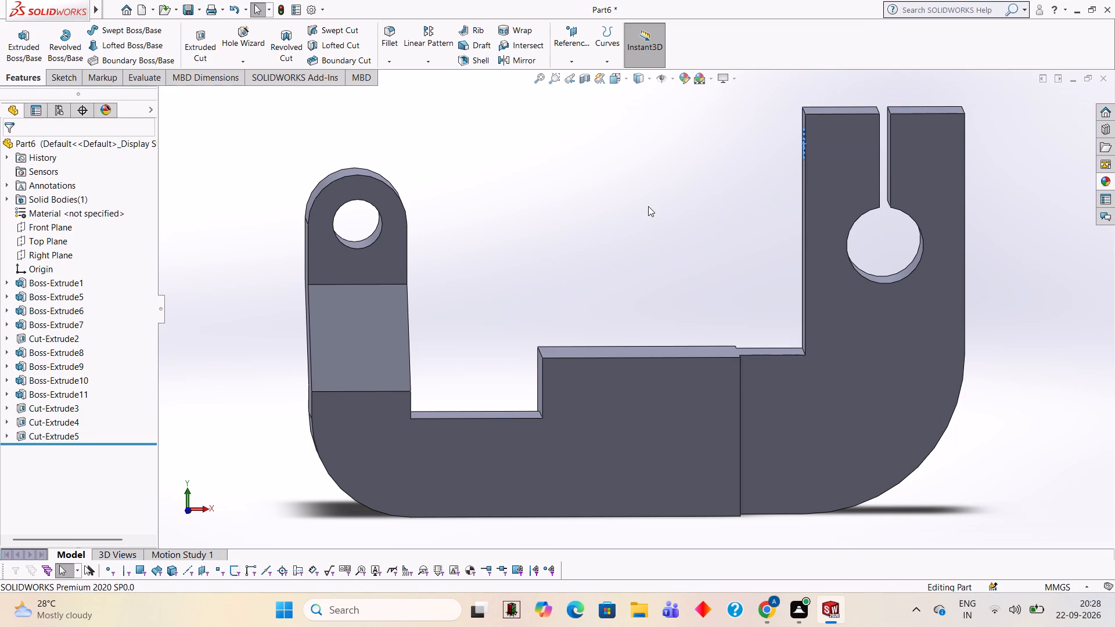
Start a new sketch on the top face of the raised middle block and view it face-on.
{"action": "middle_click_drag", "start_coordinate": [677, 200], "coordinate": [731, 197]}
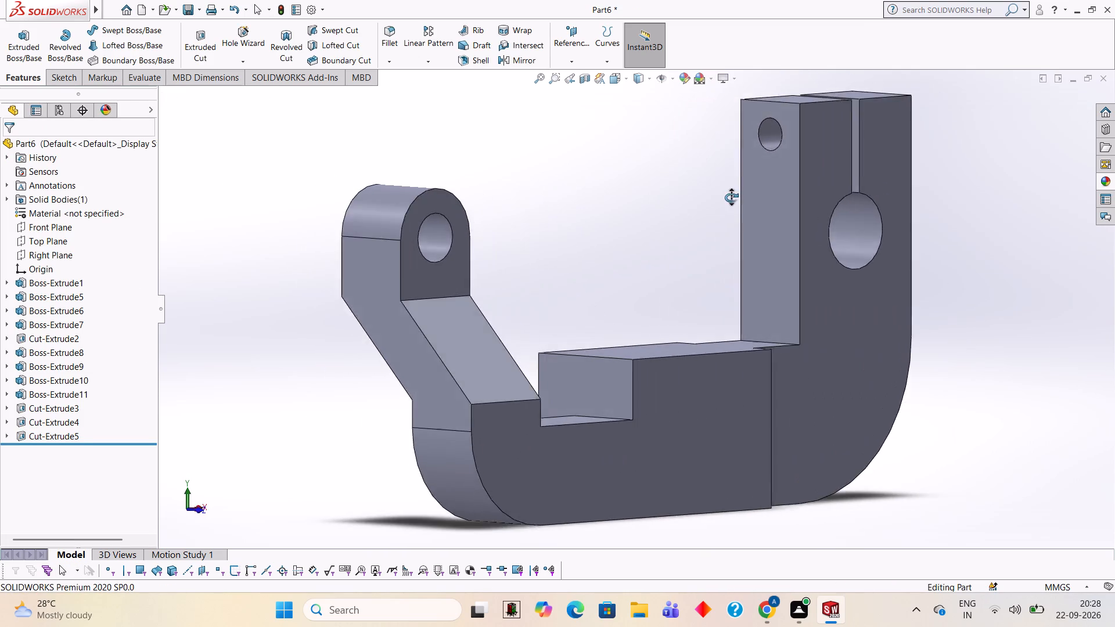
{"action": "middle_click_drag", "start_coordinate": [731, 197], "coordinate": [692, 199]}
{"action": "scroll", "coordinate": [600, 210], "scroll_direction": "up", "scroll_amount": 2}
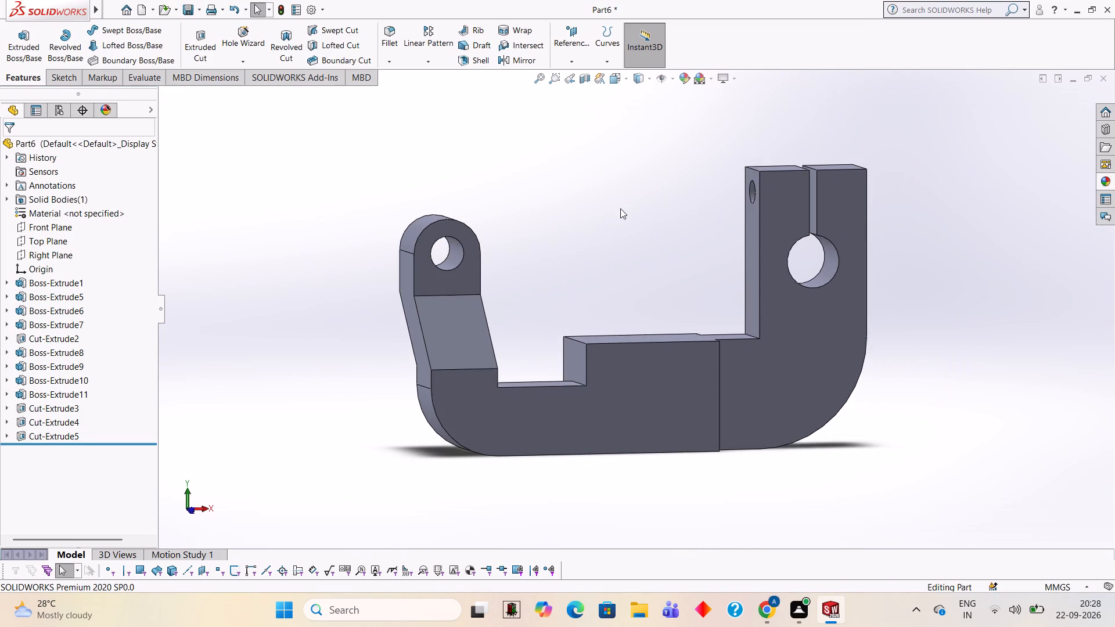
{"action": "middle_click_drag", "start_coordinate": [625, 209], "coordinate": [666, 253]}
{"action": "scroll", "coordinate": [646, 253], "scroll_direction": "up", "scroll_amount": 1}
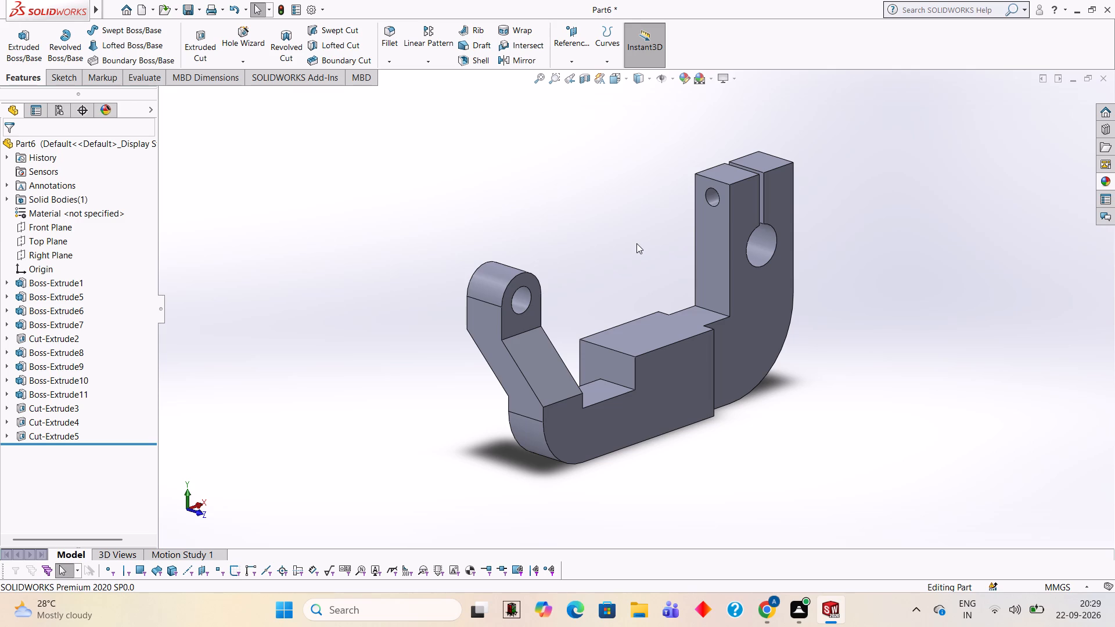
{"action": "middle_click_drag", "start_coordinate": [645, 143], "coordinate": [652, 268]}
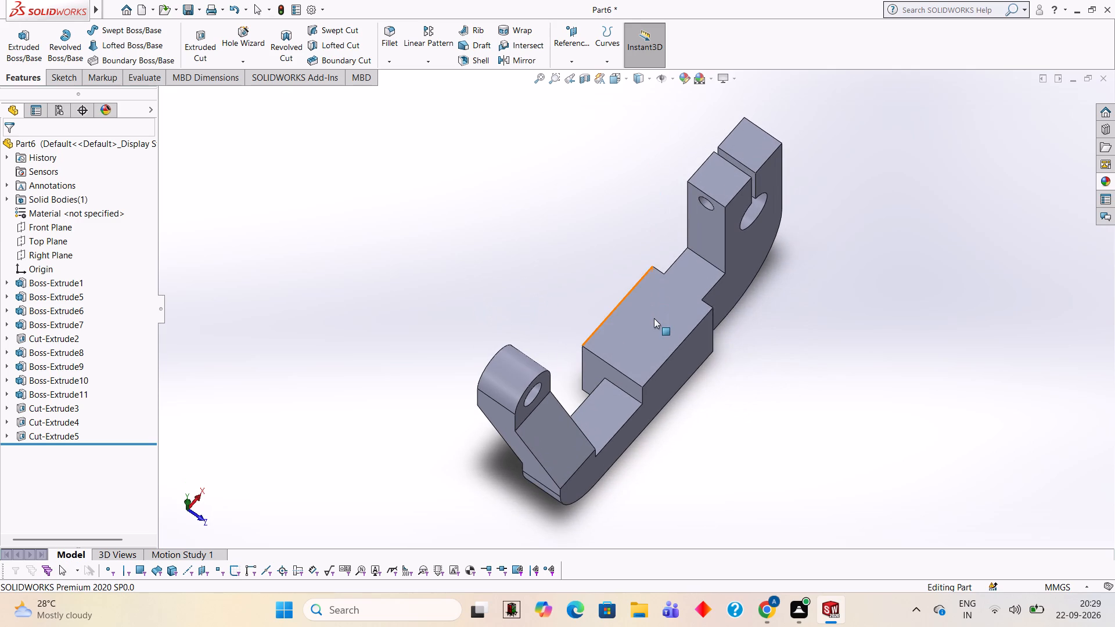
{"action": "left_click", "coordinate": [654, 318]}
{"action": "left_click", "coordinate": [706, 279]}
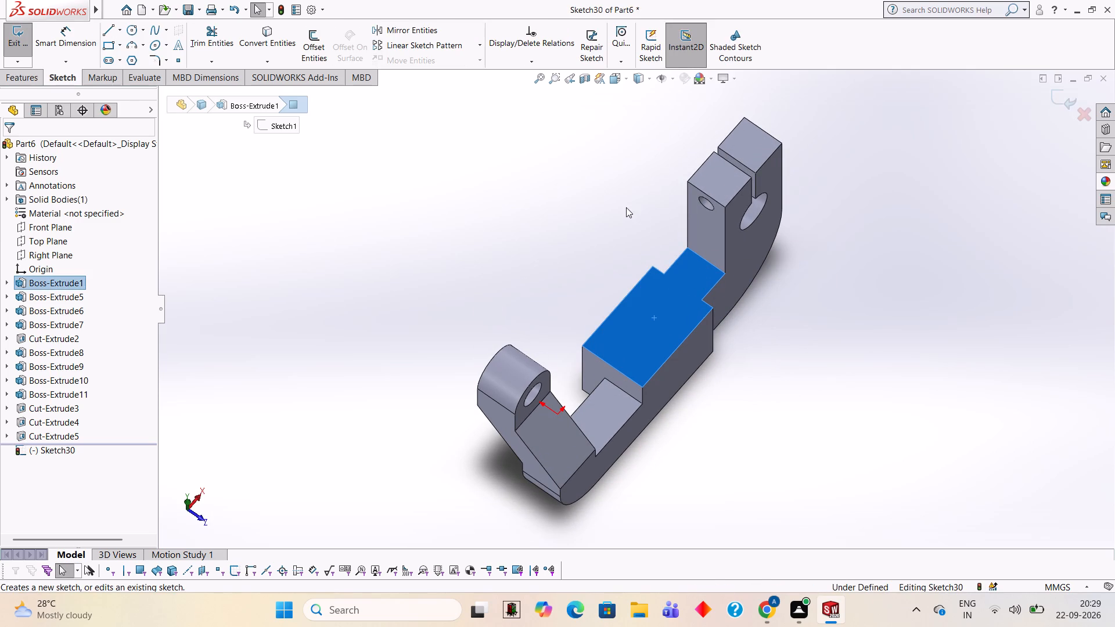
{"action": "key", "text": "ctrl+8"}
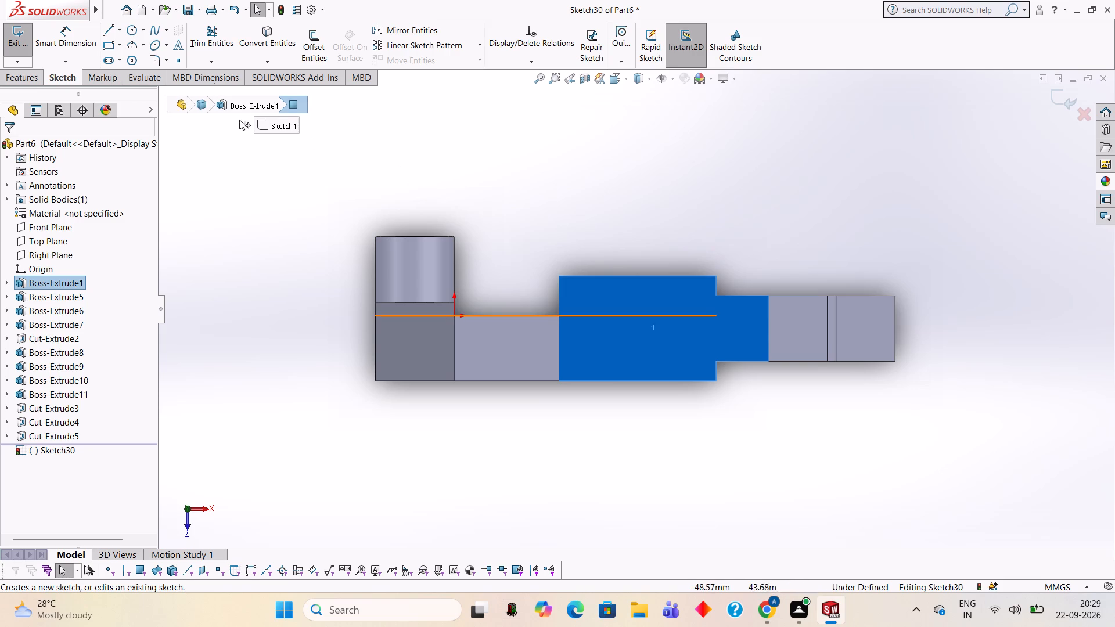
Sketch a corner rectangle about 23.5 mm long inside the middle block's top face, clear of its edges.
{"action": "left_click", "coordinate": [116, 46]}
{"action": "left_click", "coordinate": [111, 45]}
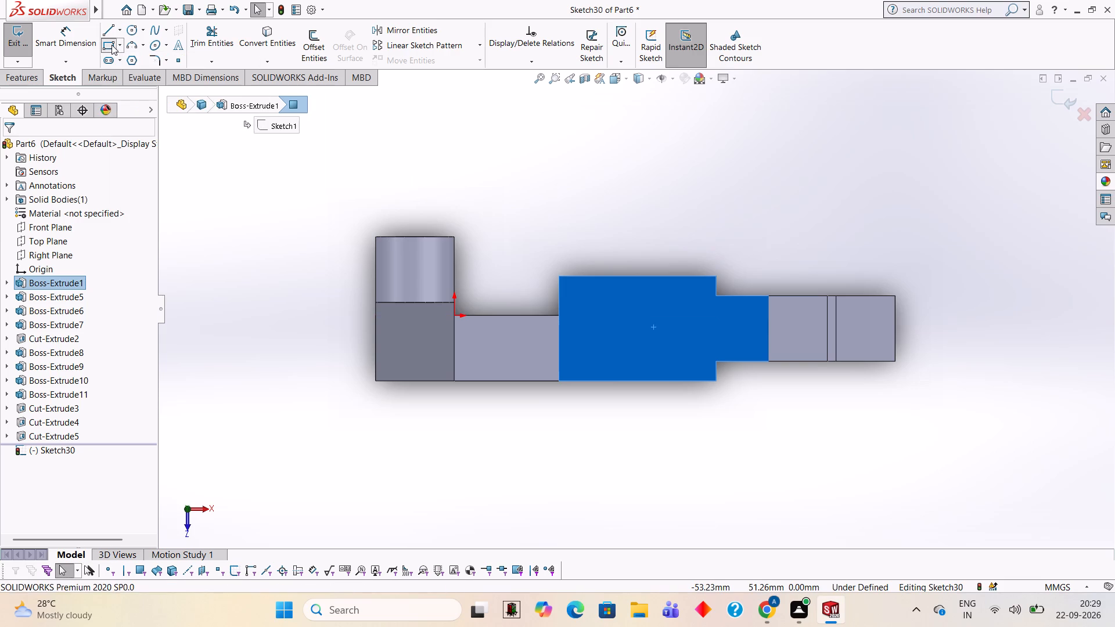
{"action": "left_click", "coordinate": [587, 300]}
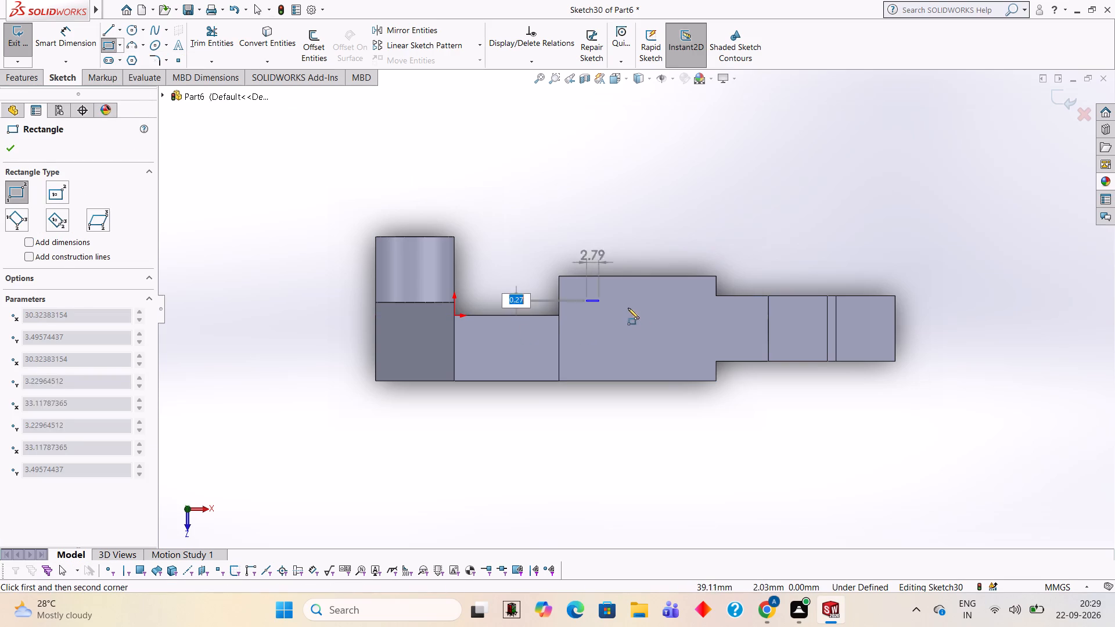
{"action": "left_click", "coordinate": [689, 352]}
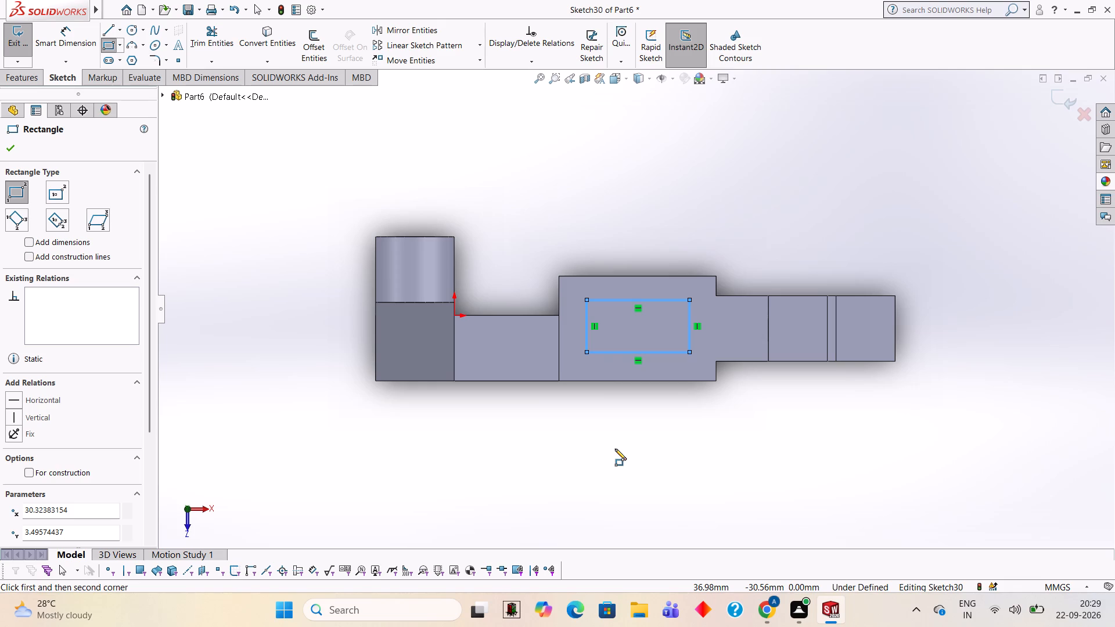
Dimension the rectangle's length along the block as 24 mm.
{"action": "left_click", "coordinate": [56, 37]}
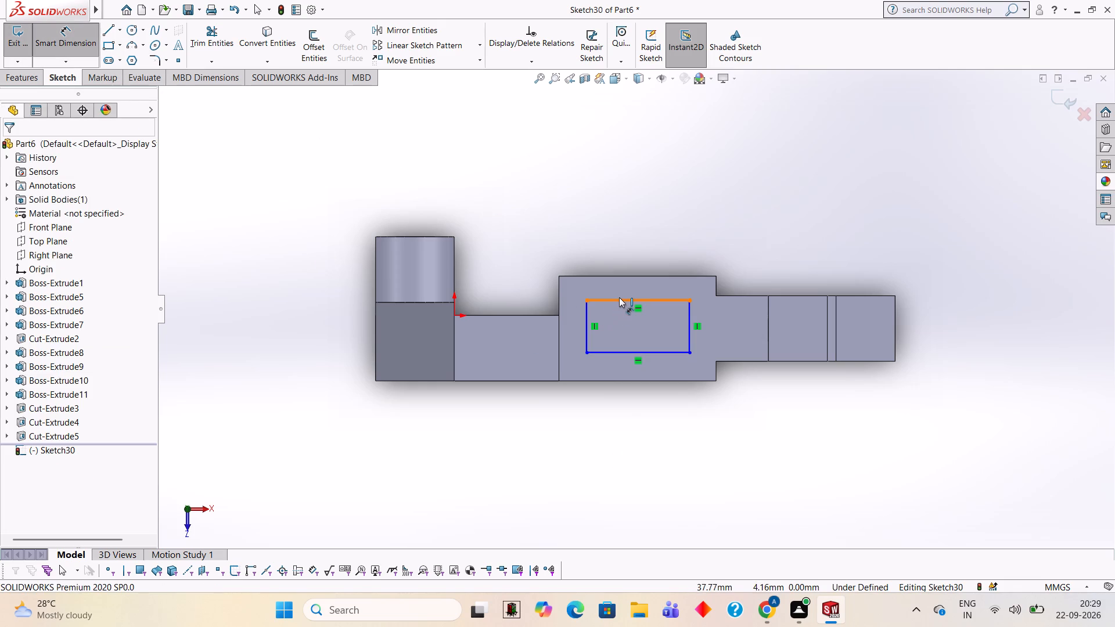
{"action": "left_click", "coordinate": [619, 297]}
{"action": "left_click", "coordinate": [621, 213]}
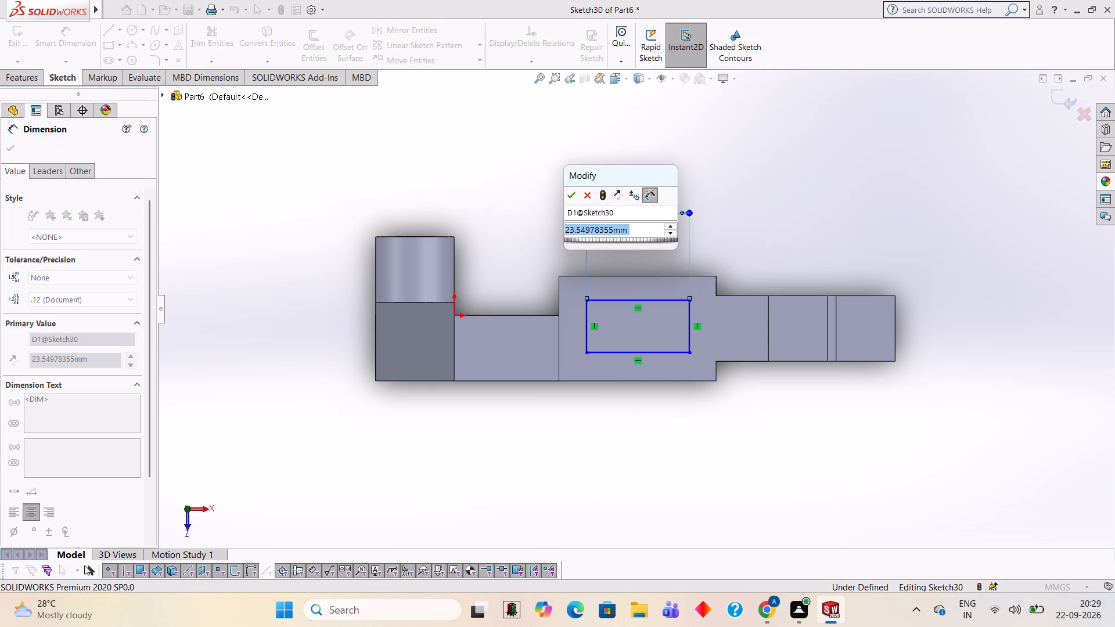
{"action": "type", "text": "24"}
{"action": "key", "text": "Return"}
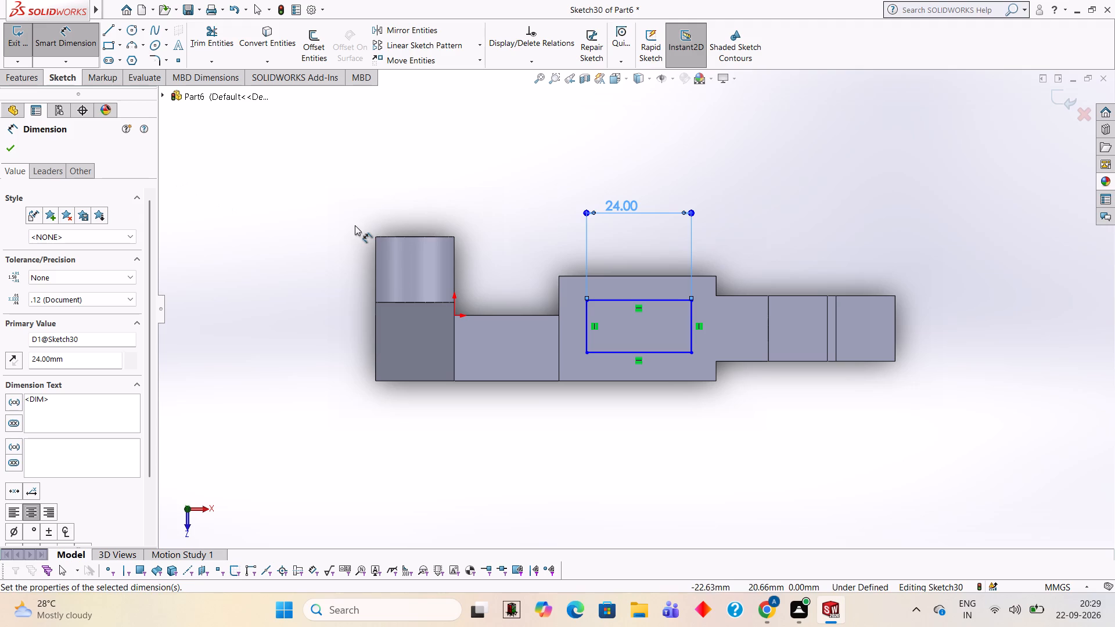
Dimension both long sides of the rectangle 6 mm from the block's adjacent long edges.
{"action": "left_click", "coordinate": [617, 353]}
{"action": "left_click", "coordinate": [618, 382]}
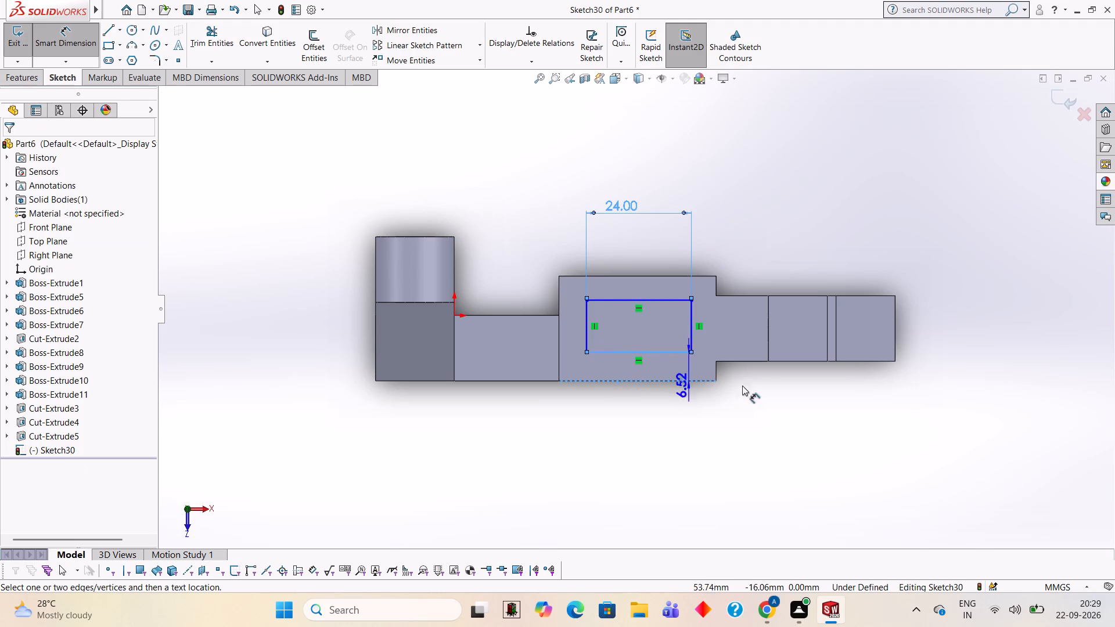
{"action": "left_click", "coordinate": [927, 376]}
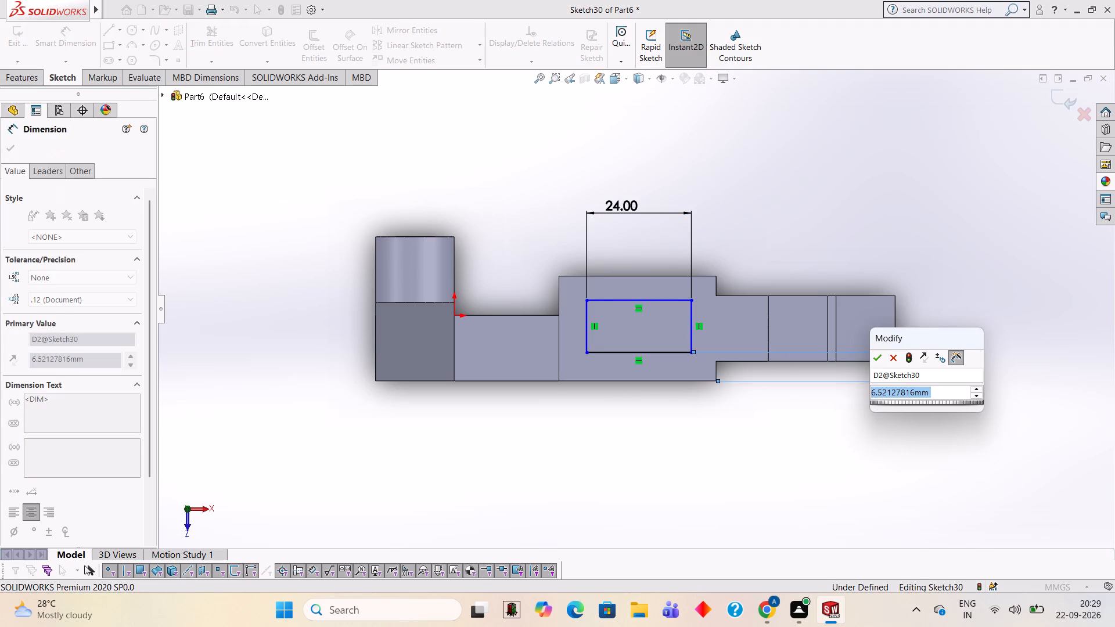
{"action": "key", "text": "6"}
{"action": "key", "text": "Return"}
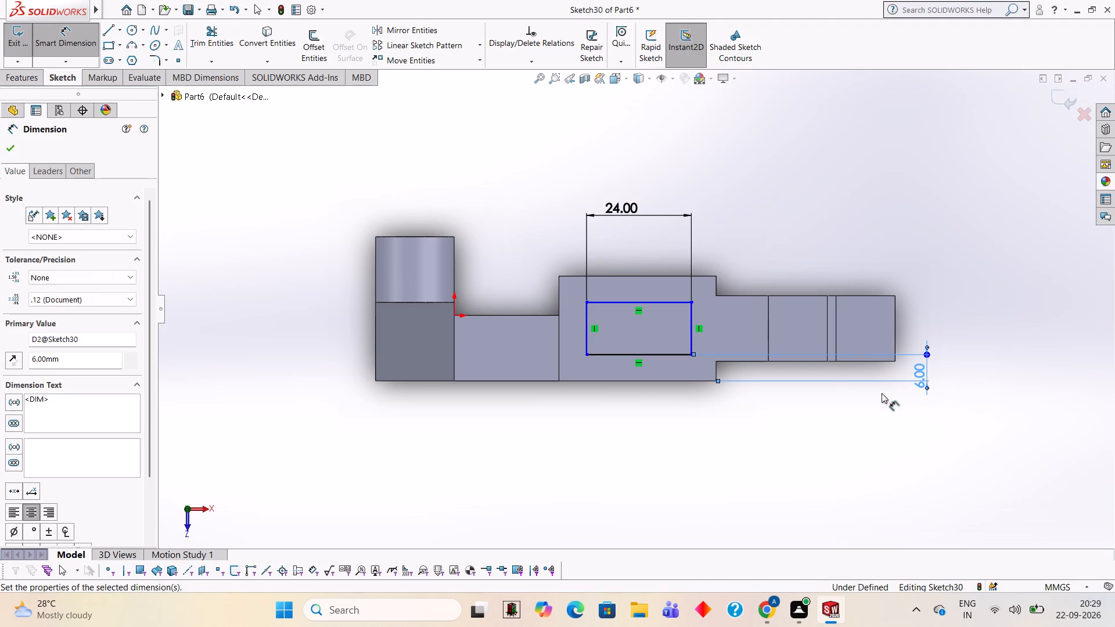
{"action": "left_click", "coordinate": [654, 275]}
{"action": "left_click", "coordinate": [659, 303]}
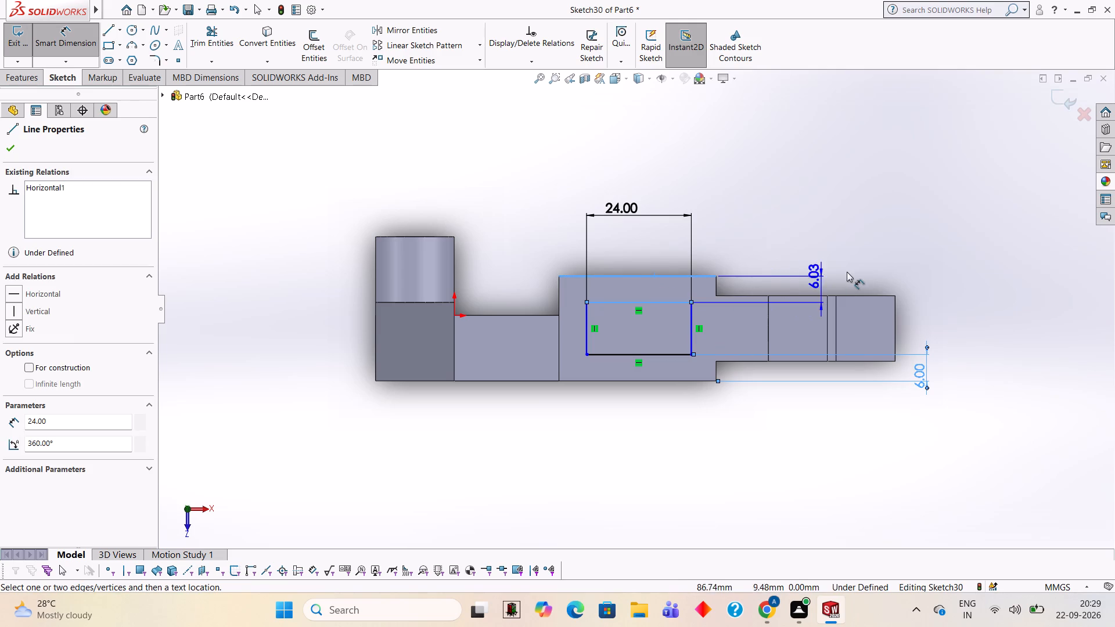
{"action": "left_click", "coordinate": [926, 284]}
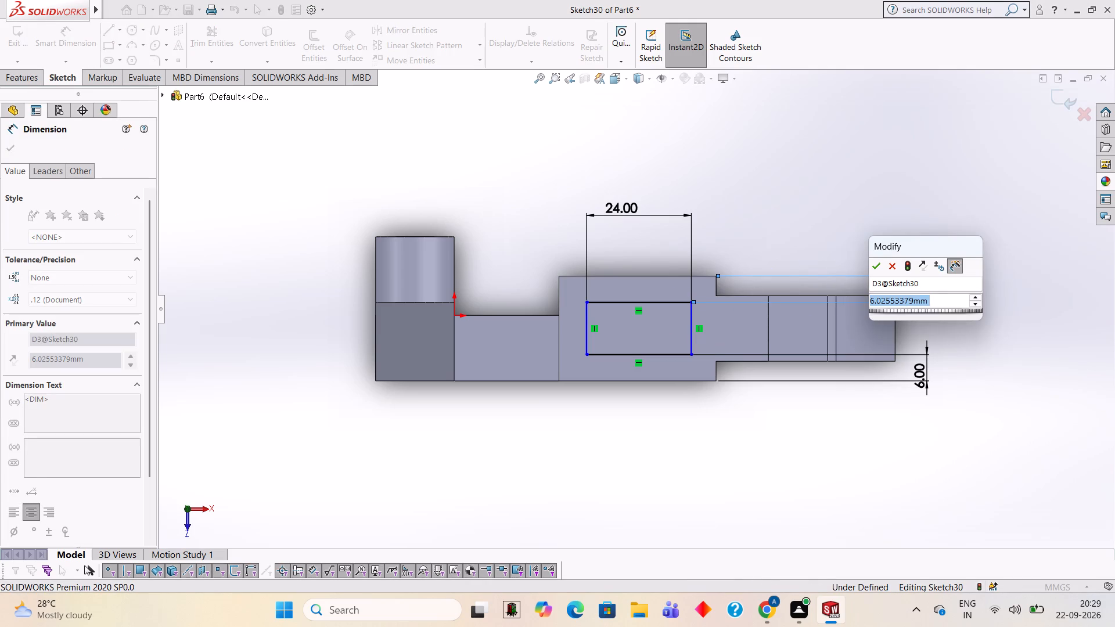
{"action": "key", "text": "6"}
{"action": "key", "text": "Return"}
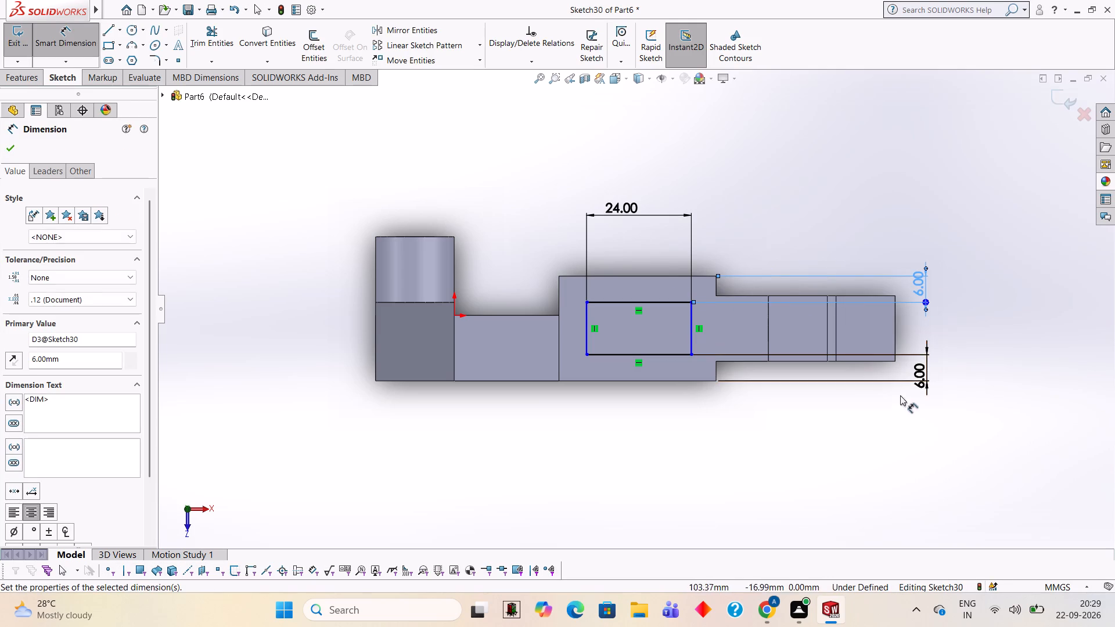
Dimension the rectangle's short side nearest the rounded holed arm 6 mm from the block's adjacent short edge.
{"action": "left_click", "coordinate": [586, 322]}
{"action": "left_click", "coordinate": [560, 325]}
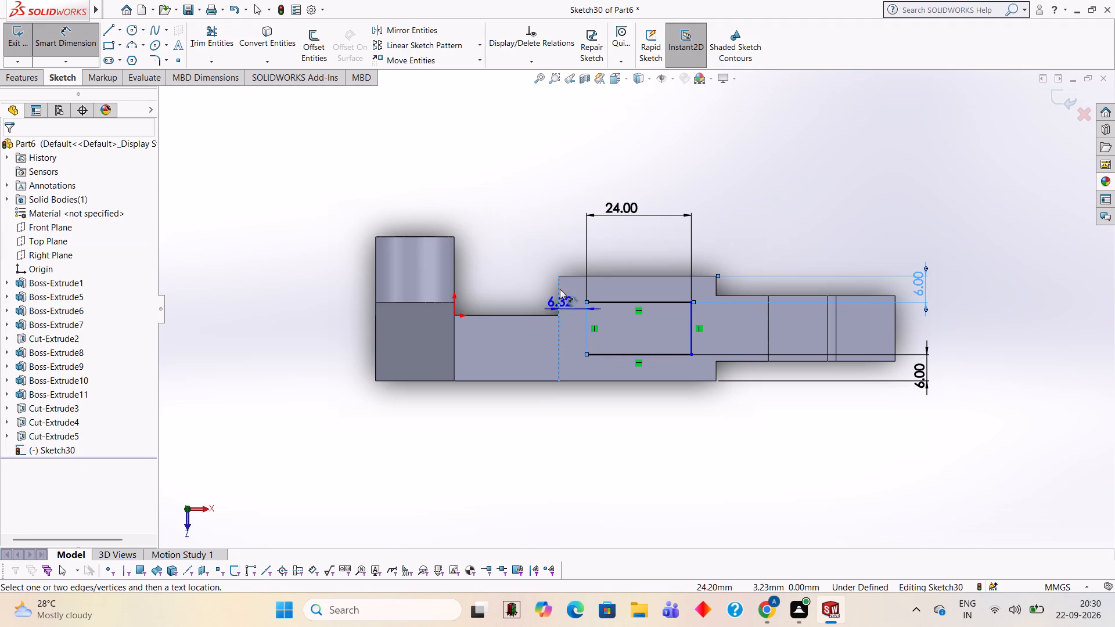
{"action": "left_click", "coordinate": [574, 214]}
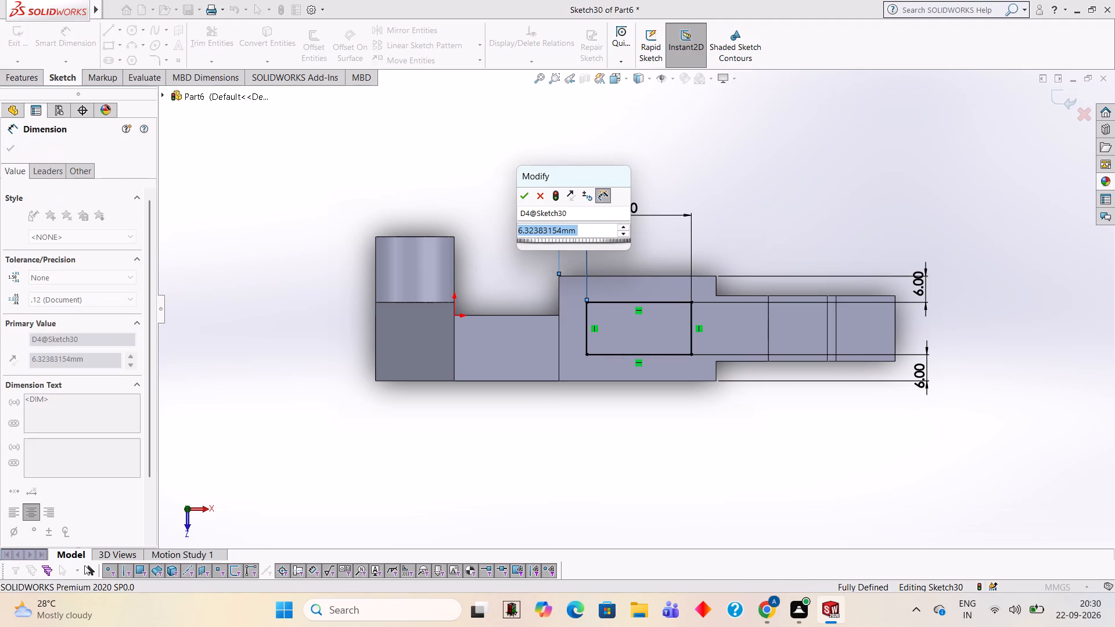
{"action": "key", "text": "6"}
{"action": "key", "text": "Return"}
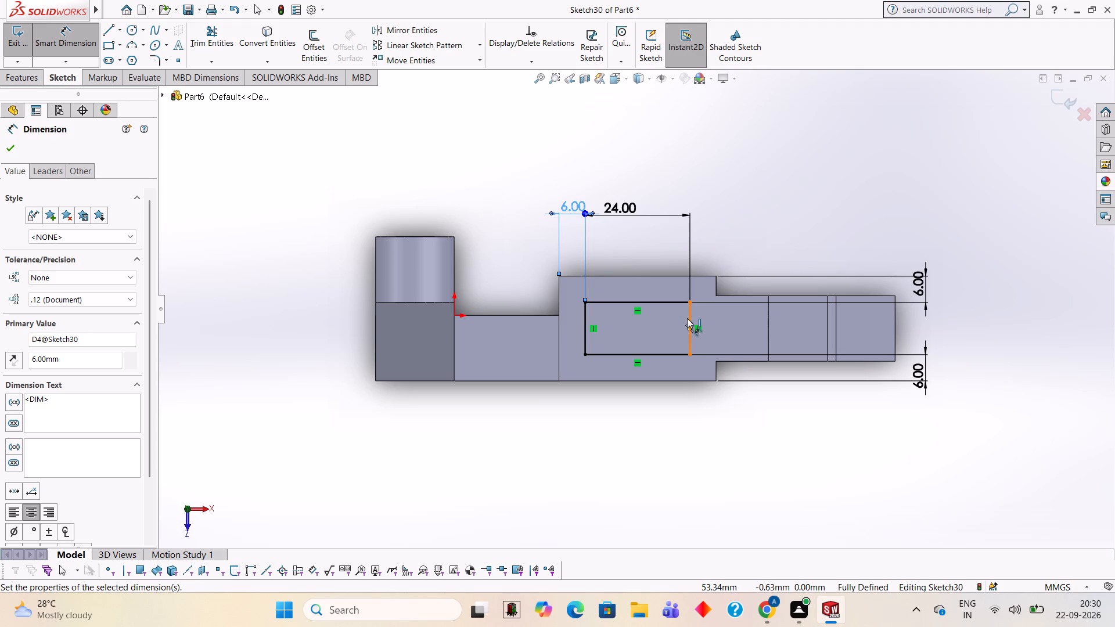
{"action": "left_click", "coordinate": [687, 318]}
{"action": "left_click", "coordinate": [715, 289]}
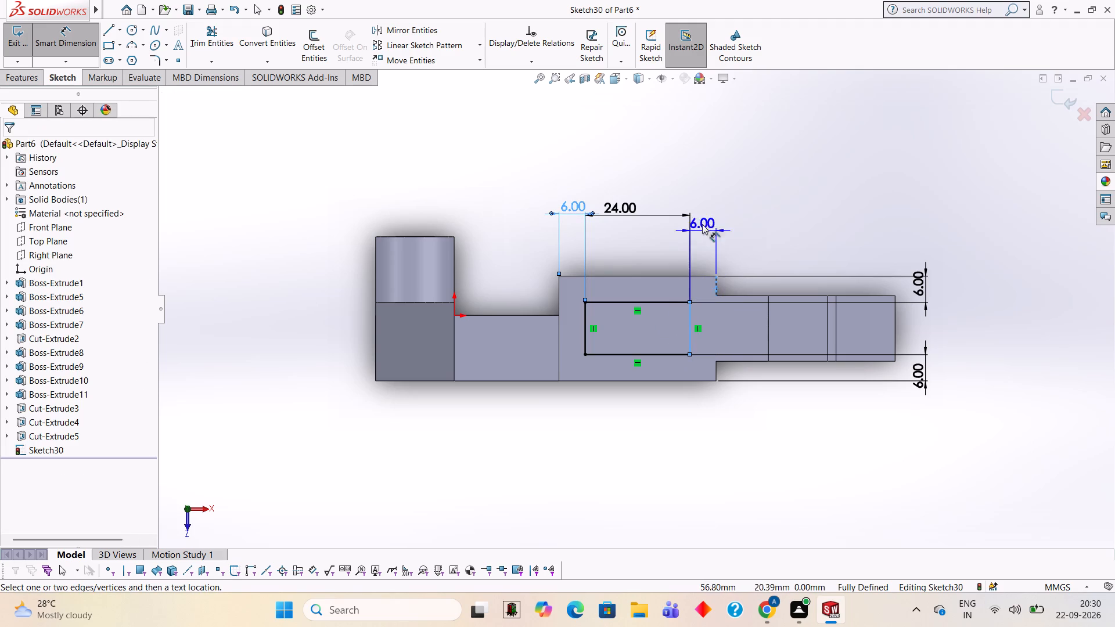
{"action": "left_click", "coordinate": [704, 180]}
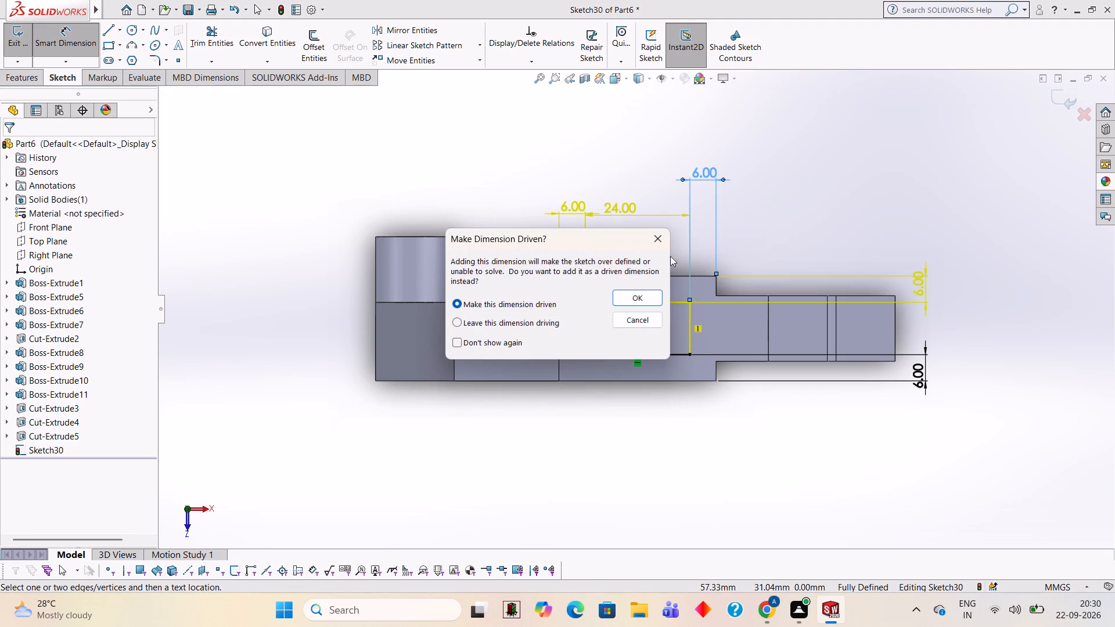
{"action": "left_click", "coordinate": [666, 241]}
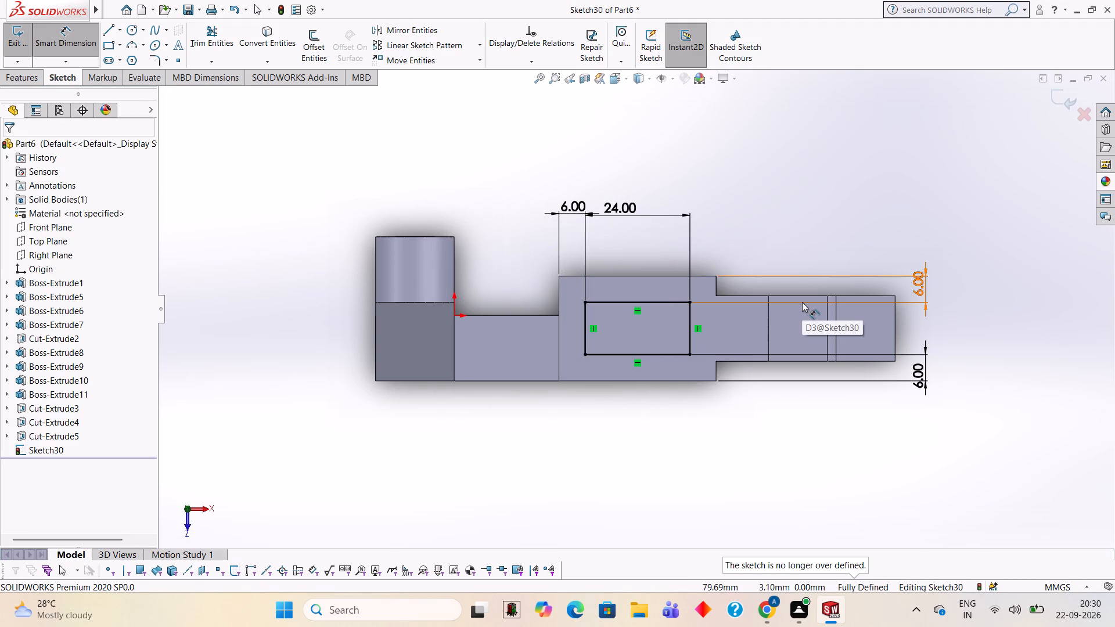
Cut-extrude the 24 mm rectangle blind to a depth of 18 mm into the middle block.
{"action": "middle_click_drag", "start_coordinate": [830, 428], "coordinate": [829, 385]}
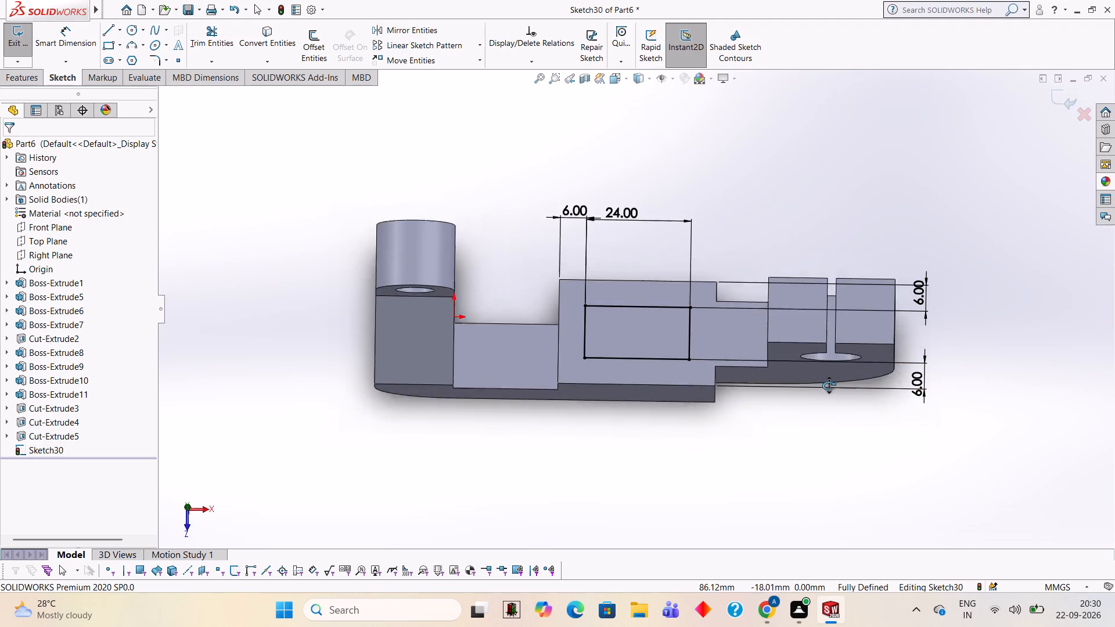
{"action": "middle_click_drag", "start_coordinate": [829, 385], "coordinate": [829, 371]}
{"action": "scroll", "coordinate": [829, 371], "scroll_direction": "up", "scroll_amount": 1}
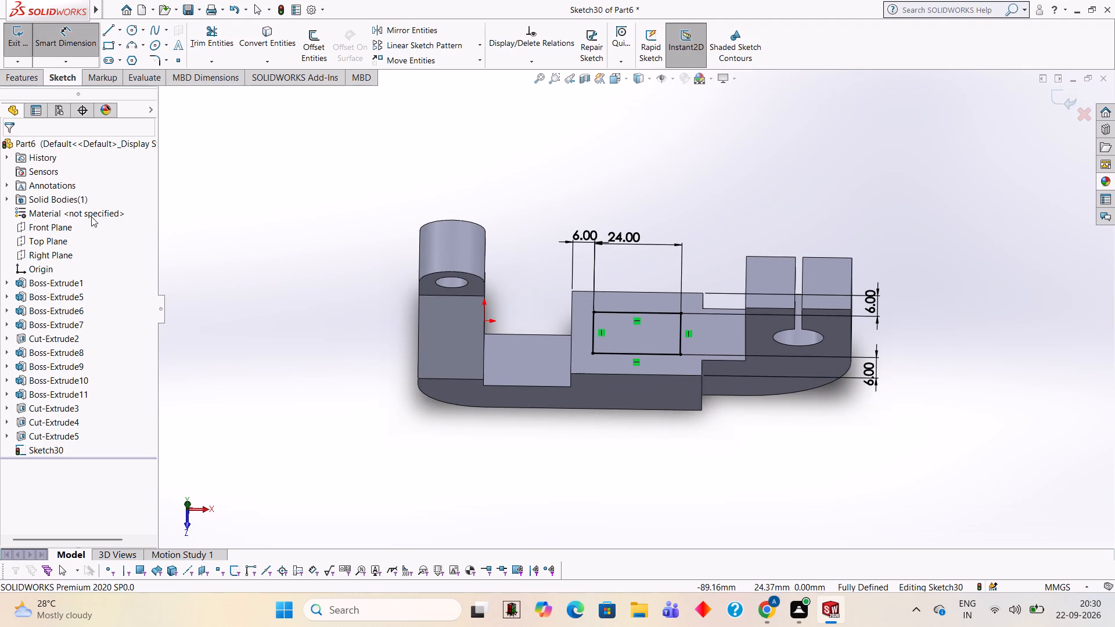
{"action": "left_click", "coordinate": [35, 73]}
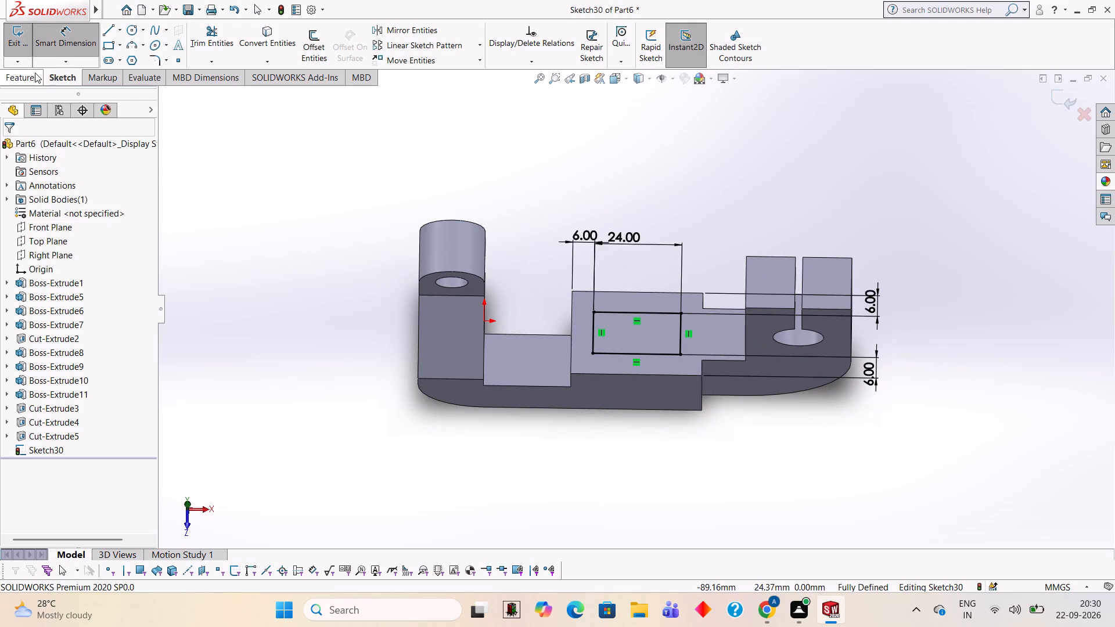
{"action": "left_click", "coordinate": [193, 46]}
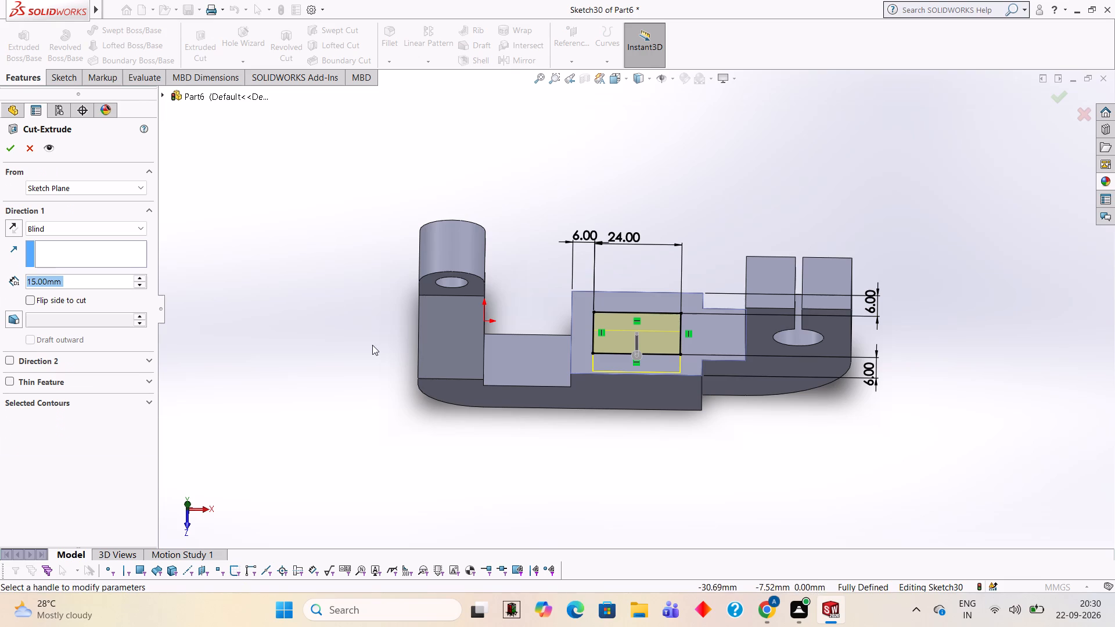
{"action": "middle_click_drag", "start_coordinate": [372, 344], "coordinate": [370, 205]}
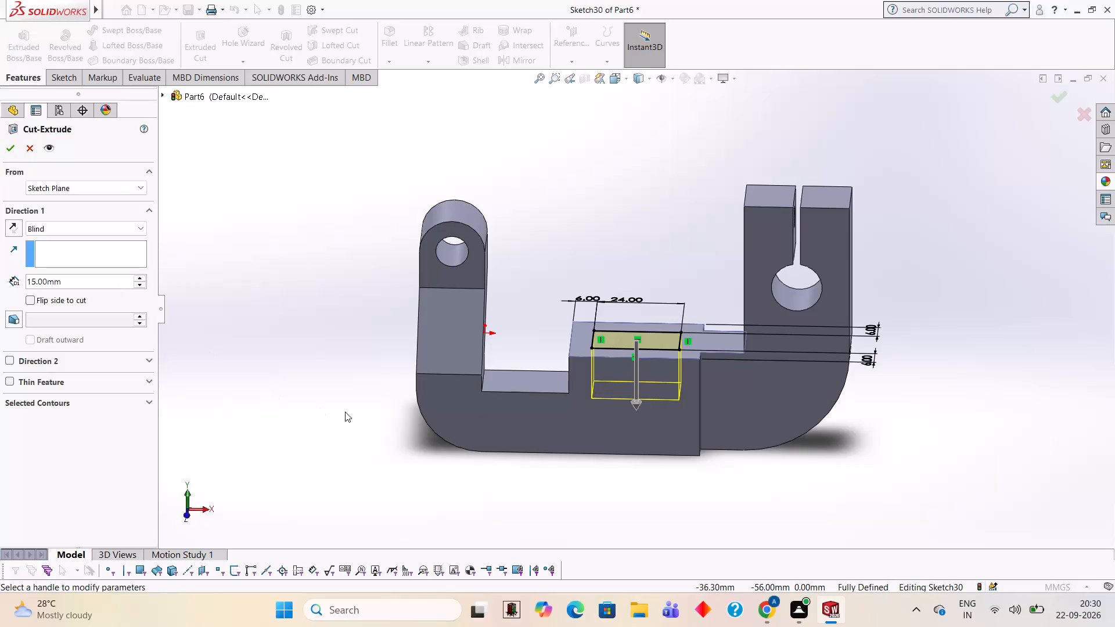
{"action": "middle_click_drag", "start_coordinate": [339, 412], "coordinate": [331, 344]}
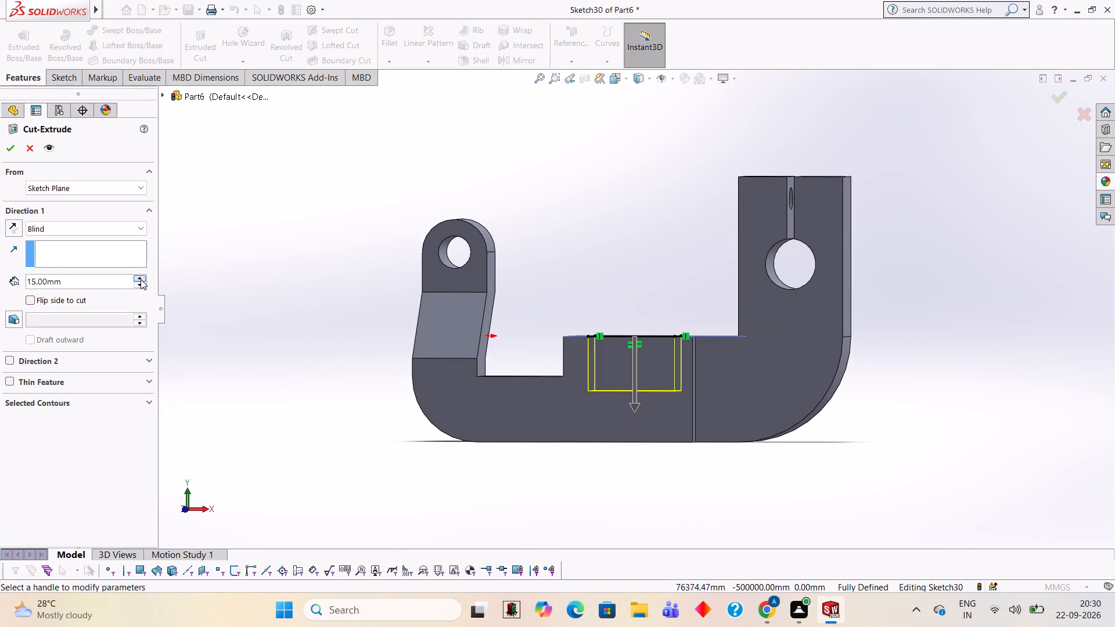
{"action": "left_click", "coordinate": [110, 285]}
{"action": "key", "text": "BackSpace"}
{"action": "key", "text": "BackSpace"}
{"action": "key", "text": "BackSpace"}
{"action": "key", "text": "BackSpace"}
{"action": "key", "text": "BackSpace"}
{"action": "key", "text": "BackSpace"}
{"action": "key", "text": "BackSpace"}
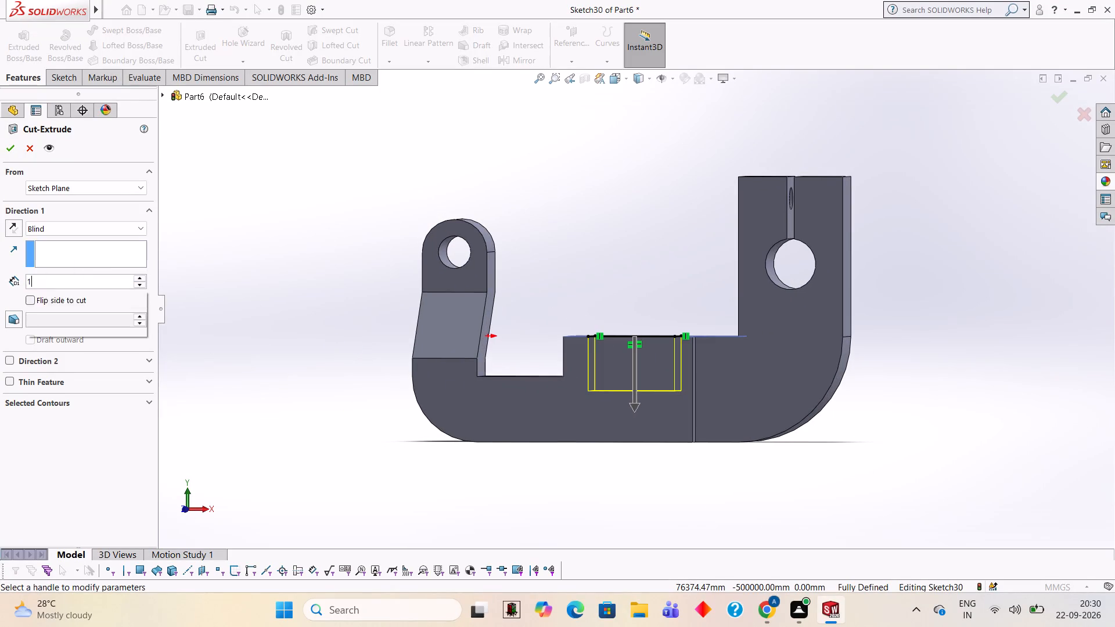
{"action": "type", "text": "18"}
{"action": "key", "text": "Return"}
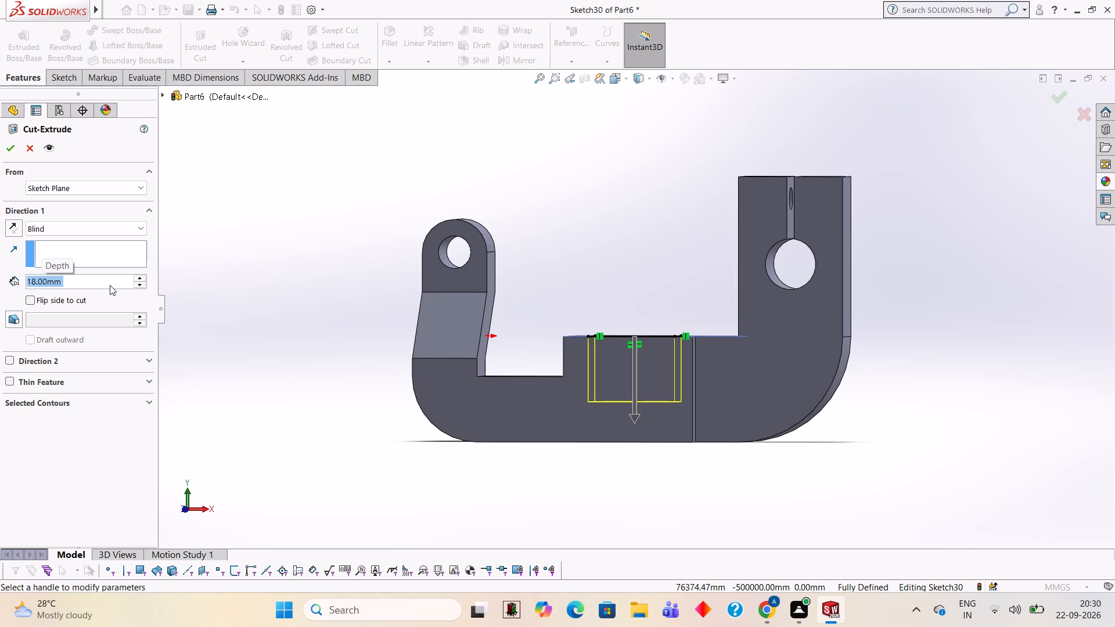
{"action": "left_click", "coordinate": [10, 154]}
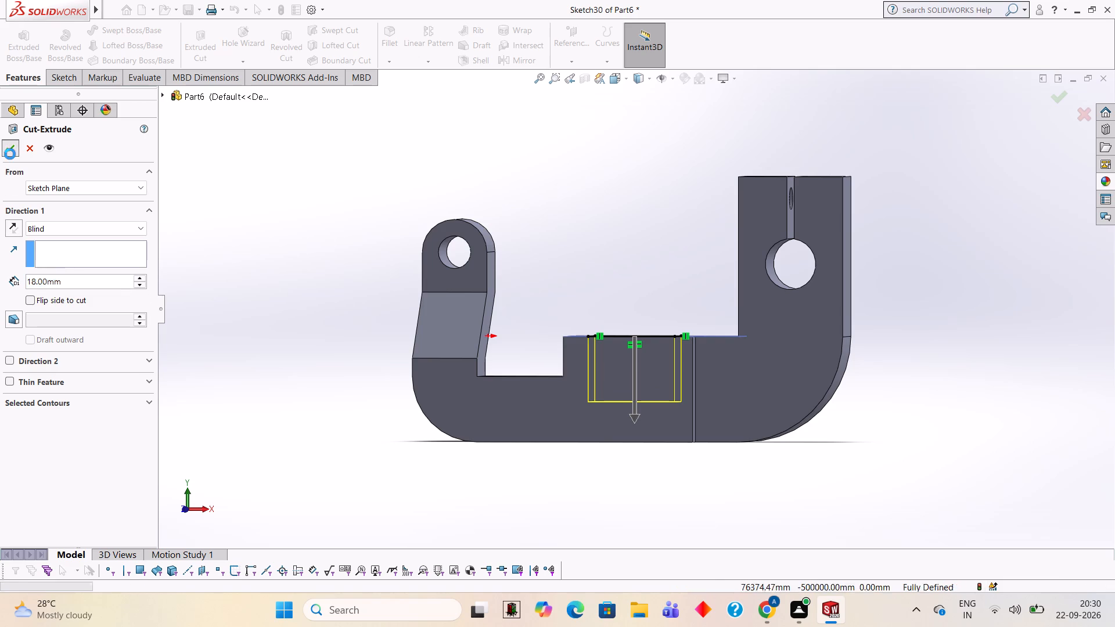
{"action": "left_click", "coordinate": [548, 235]}
Apply the Red LED appearance from the Lights category to the whole body.
{"action": "middle_click_drag", "start_coordinate": [551, 226], "coordinate": [558, 275]}
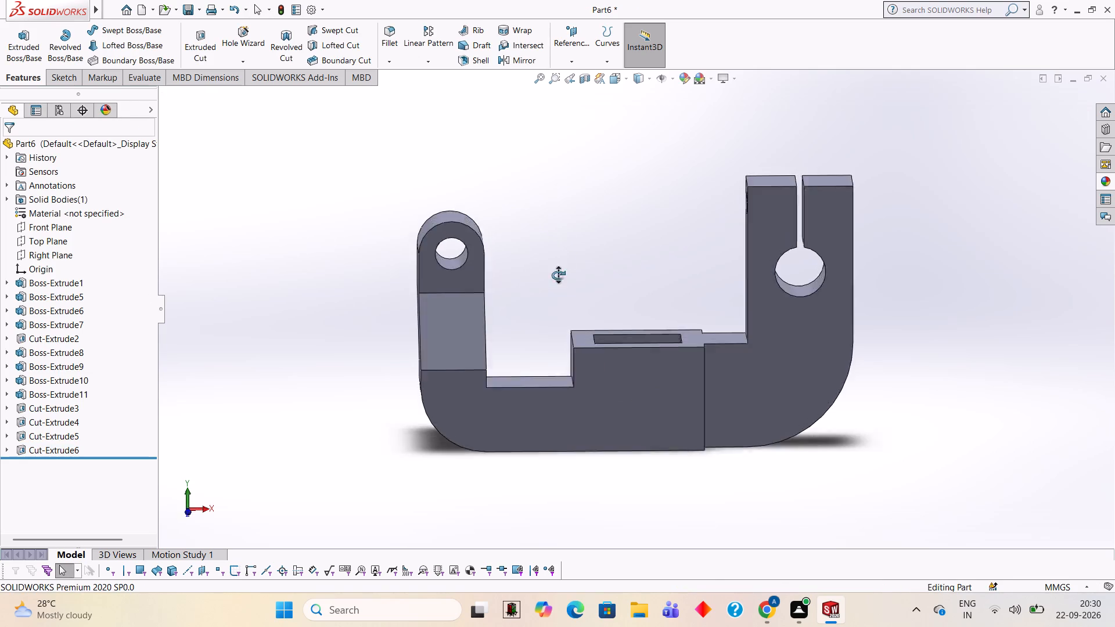
{"action": "middle_click_drag", "start_coordinate": [558, 275], "coordinate": [567, 320]}
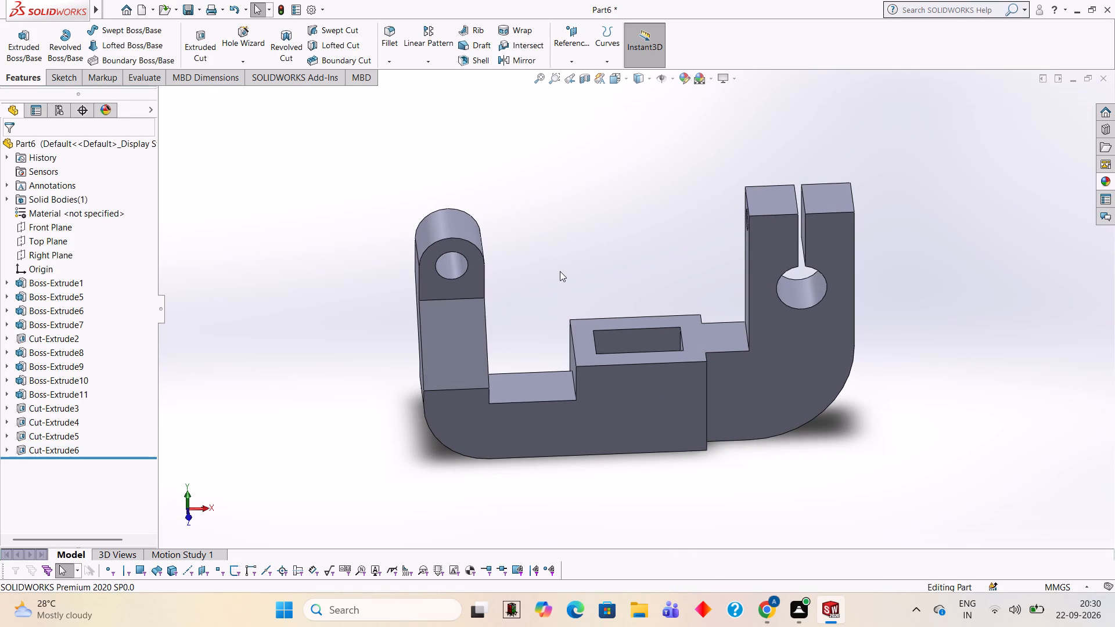
{"action": "middle_click_drag", "start_coordinate": [602, 294], "coordinate": [645, 288]}
{"action": "scroll", "coordinate": [645, 288], "scroll_direction": "up", "scroll_amount": 1}
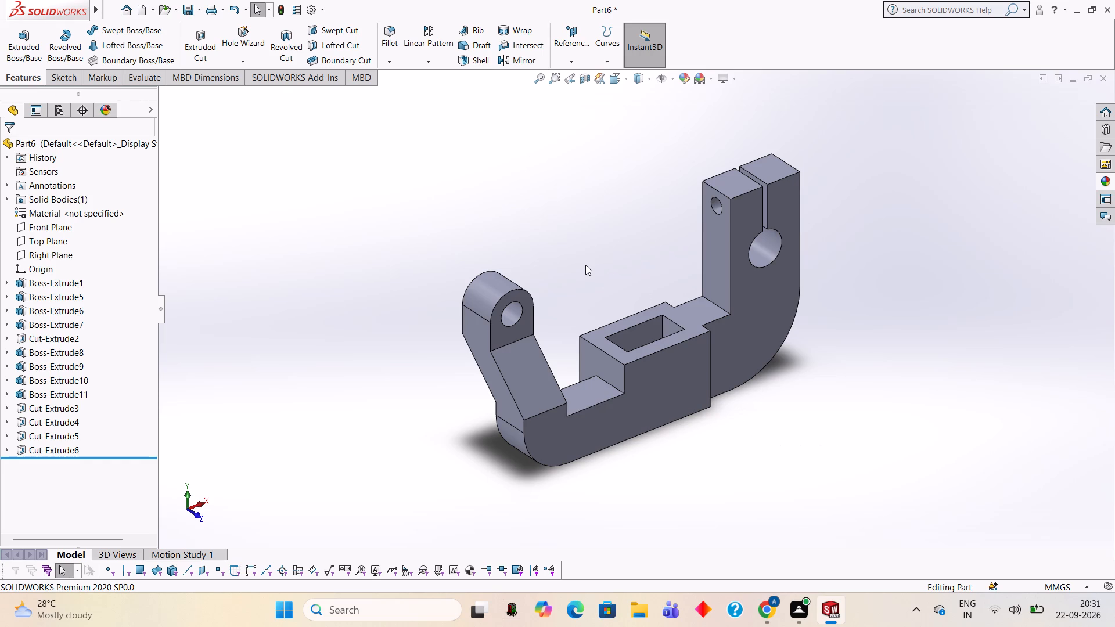
{"action": "scroll", "coordinate": [583, 264], "scroll_direction": "down", "scroll_amount": 1}
{"action": "scroll", "coordinate": [583, 264], "scroll_direction": "up", "scroll_amount": 1}
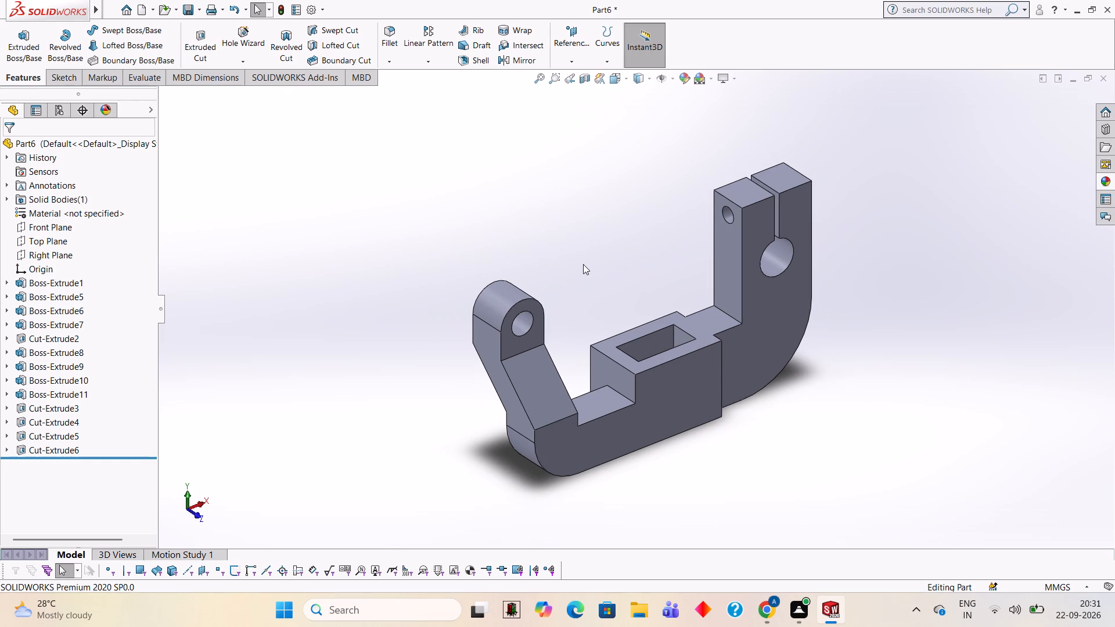
{"action": "left_click", "coordinate": [1109, 178]}
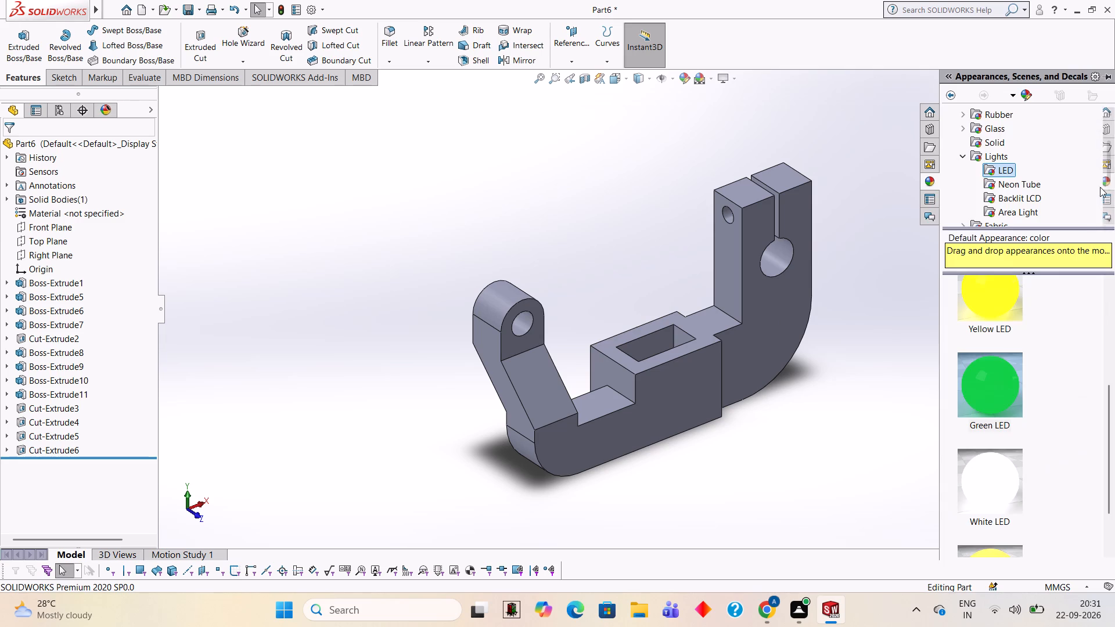
{"action": "scroll", "coordinate": [970, 352], "scroll_direction": "up", "scroll_amount": 5}
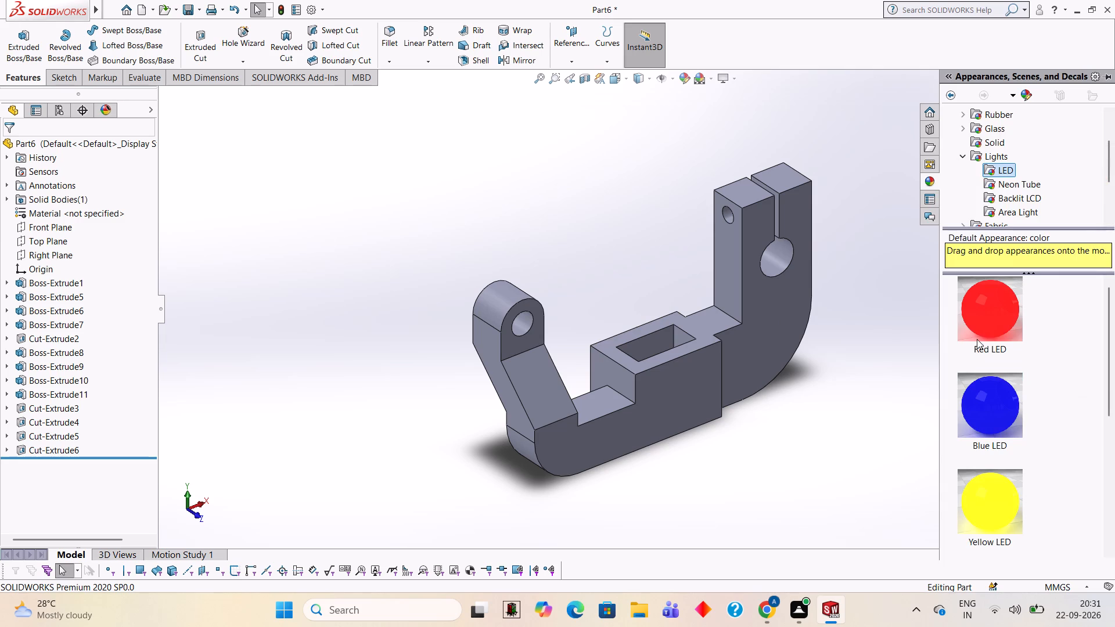
{"action": "left_click_drag", "start_coordinate": [998, 312], "coordinate": [782, 327]}
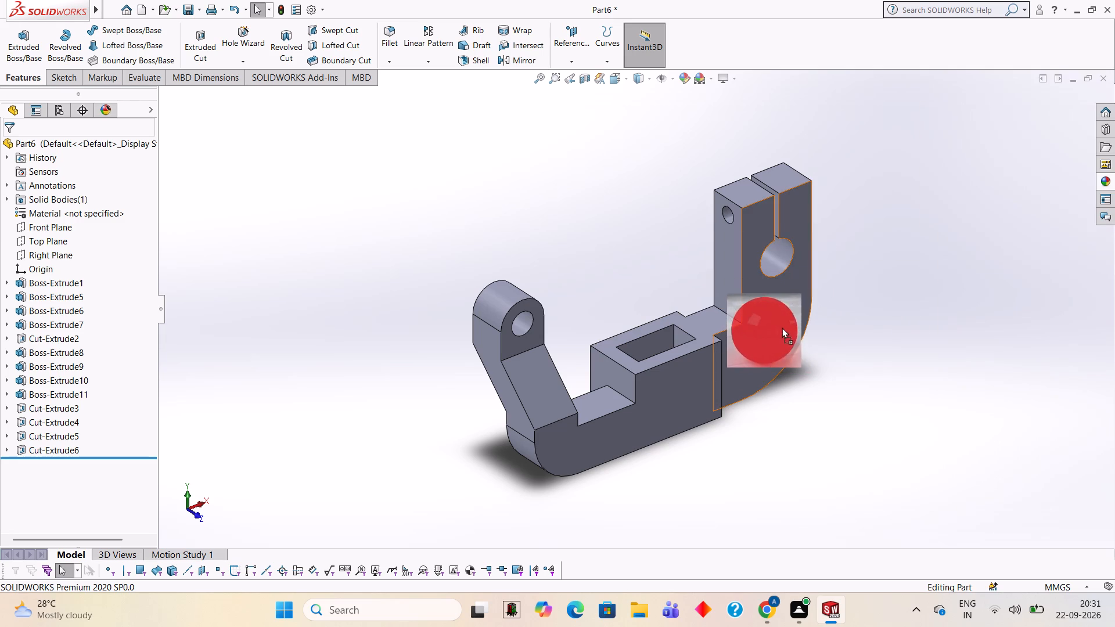
{"action": "left_click_drag", "start_coordinate": [782, 327], "coordinate": [780, 327]}
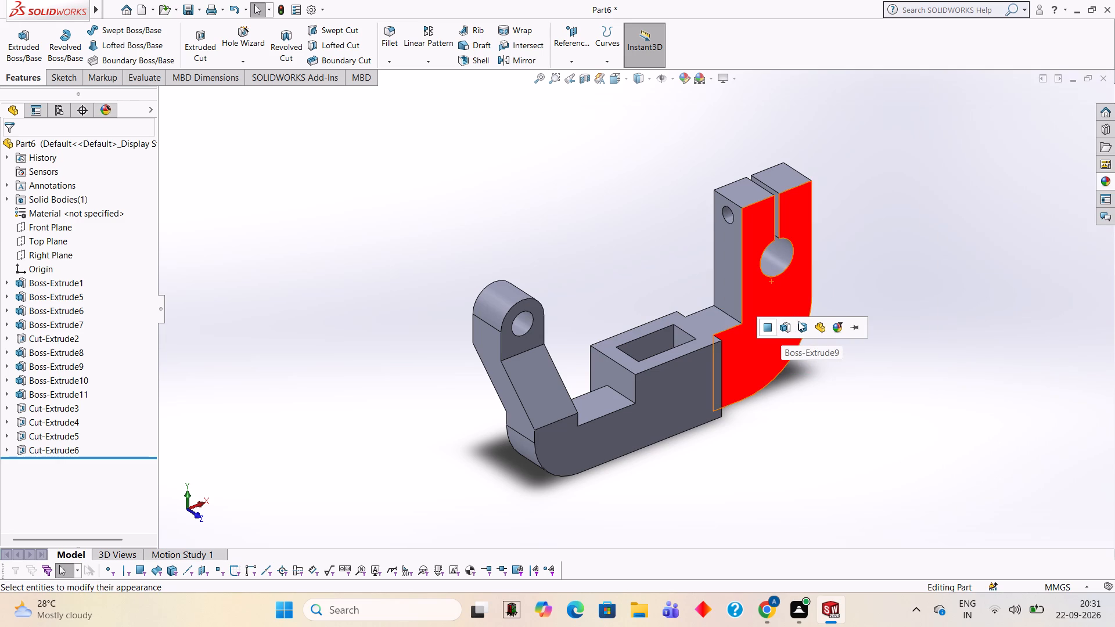
{"action": "left_click", "coordinate": [800, 322]}
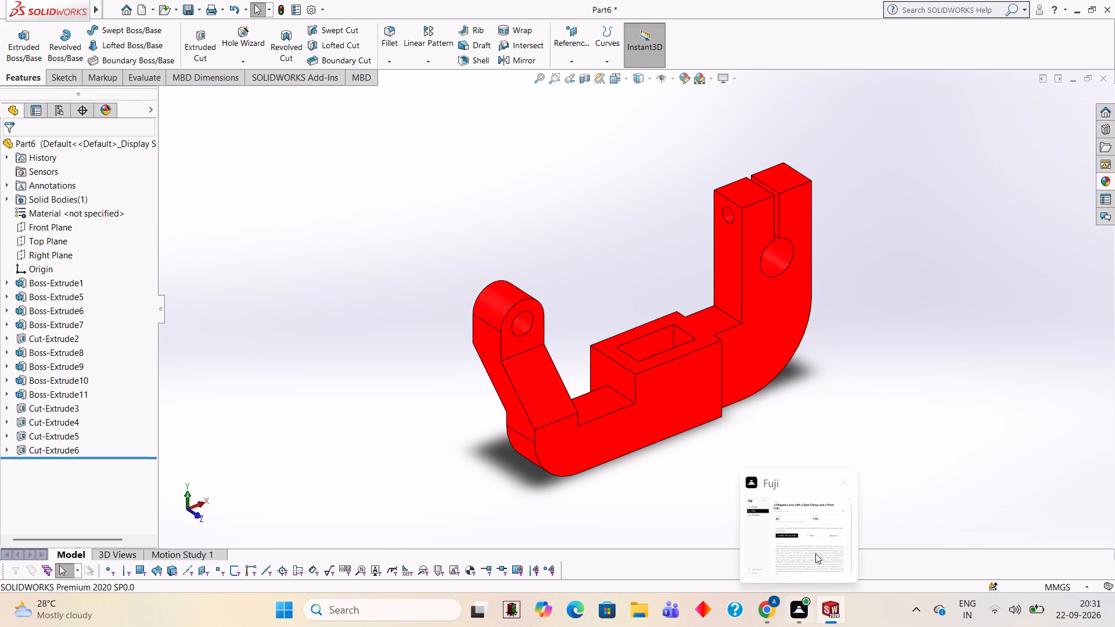
Apply the Blue LED appearance to the rectangular pocket cut in the middle block.
{"action": "left_click", "coordinate": [1105, 189]}
{"action": "left_click_drag", "start_coordinate": [997, 417], "coordinate": [677, 339]}
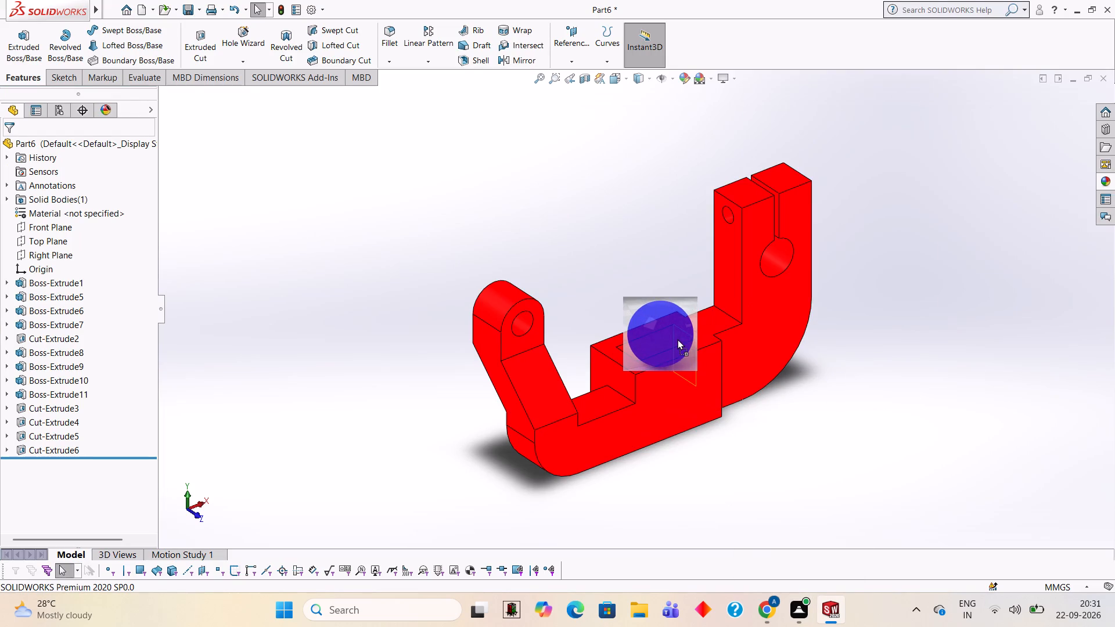
{"action": "left_click_drag", "start_coordinate": [677, 339], "coordinate": [675, 332]}
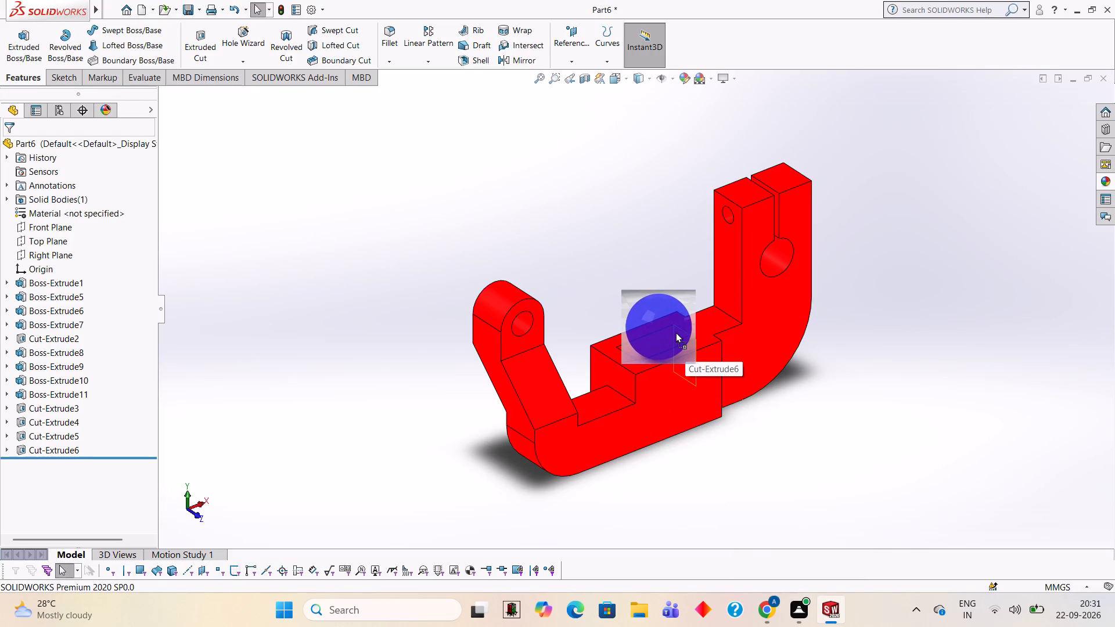
{"action": "left_click_drag", "start_coordinate": [675, 332], "coordinate": [666, 333]}
{"action": "left_click", "coordinate": [666, 333]}
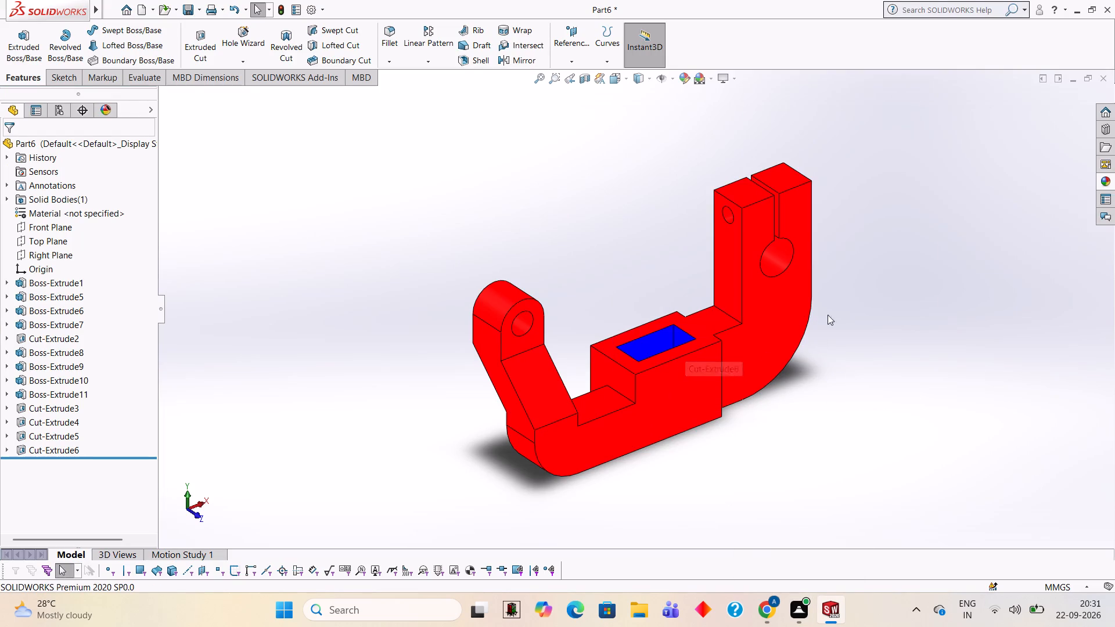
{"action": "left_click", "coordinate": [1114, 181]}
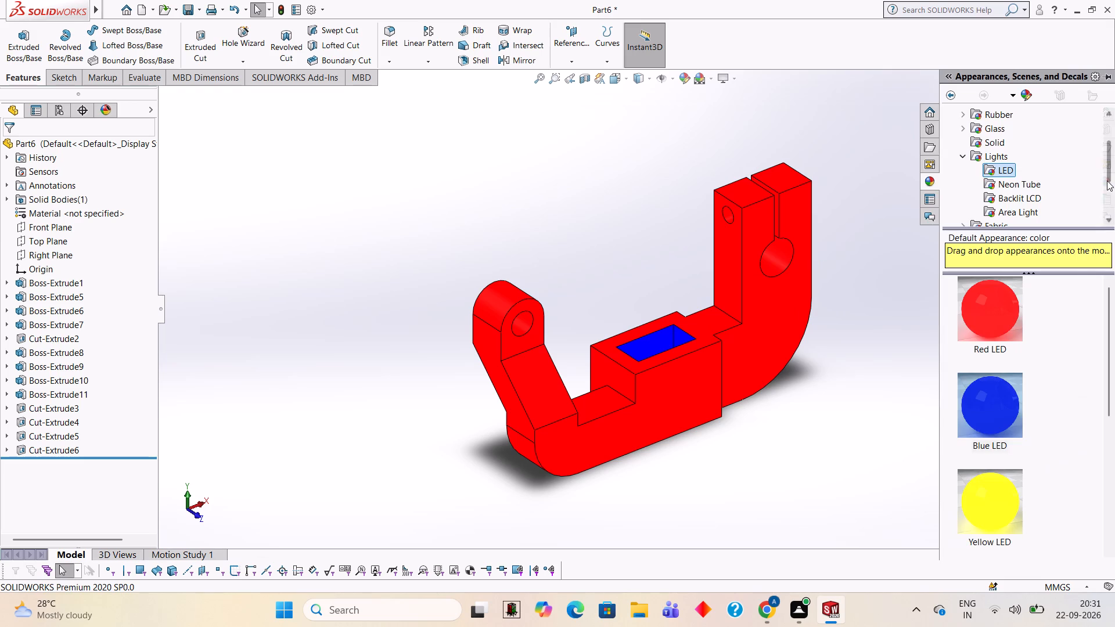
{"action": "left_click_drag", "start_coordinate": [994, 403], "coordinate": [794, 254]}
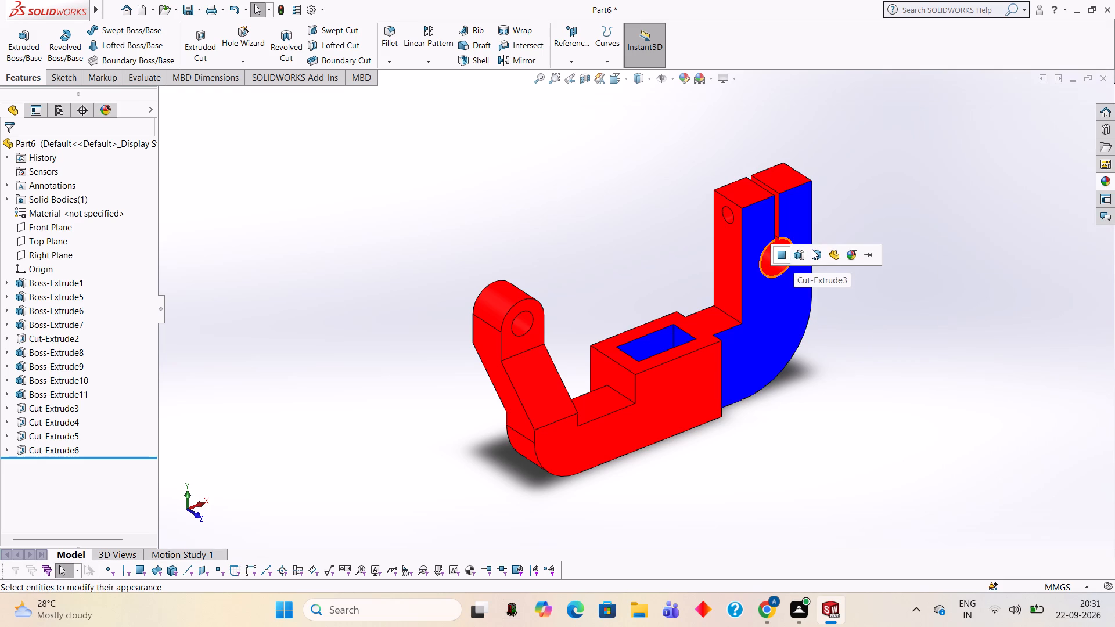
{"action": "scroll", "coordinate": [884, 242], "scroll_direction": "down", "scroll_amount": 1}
Apply the Blue LED appearance to the narrow slit cut at the top of the tall arm.
{"action": "middle_click_drag", "start_coordinate": [884, 242], "coordinate": [853, 240]}
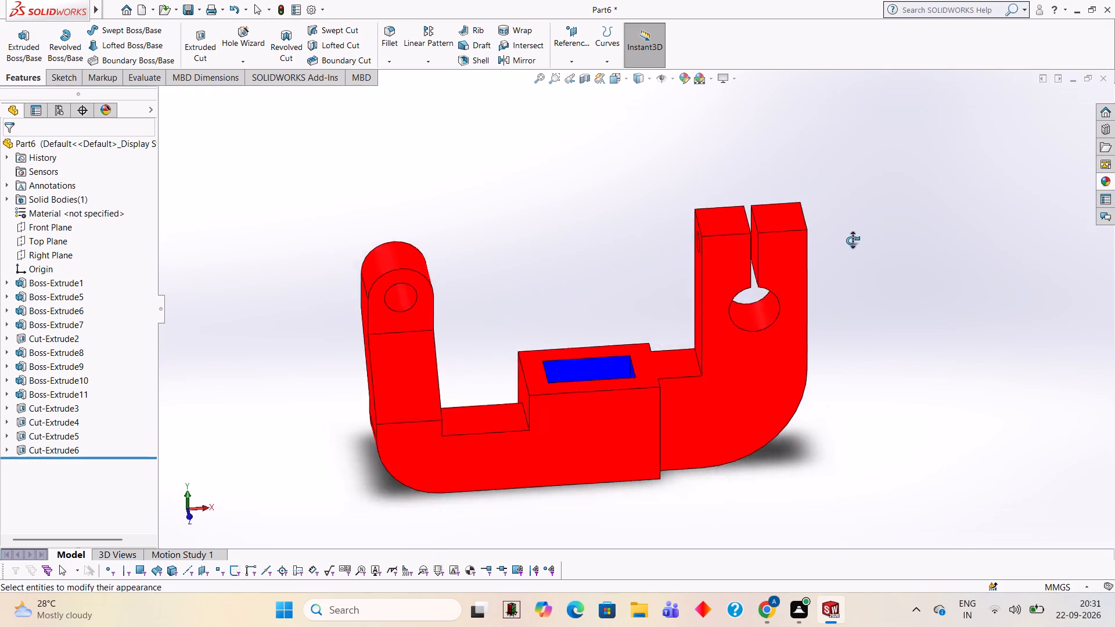
{"action": "middle_click_drag", "start_coordinate": [853, 240], "coordinate": [869, 221]}
{"action": "left_click", "coordinate": [1106, 181]}
{"action": "left_click_drag", "start_coordinate": [979, 388], "coordinate": [756, 253]}
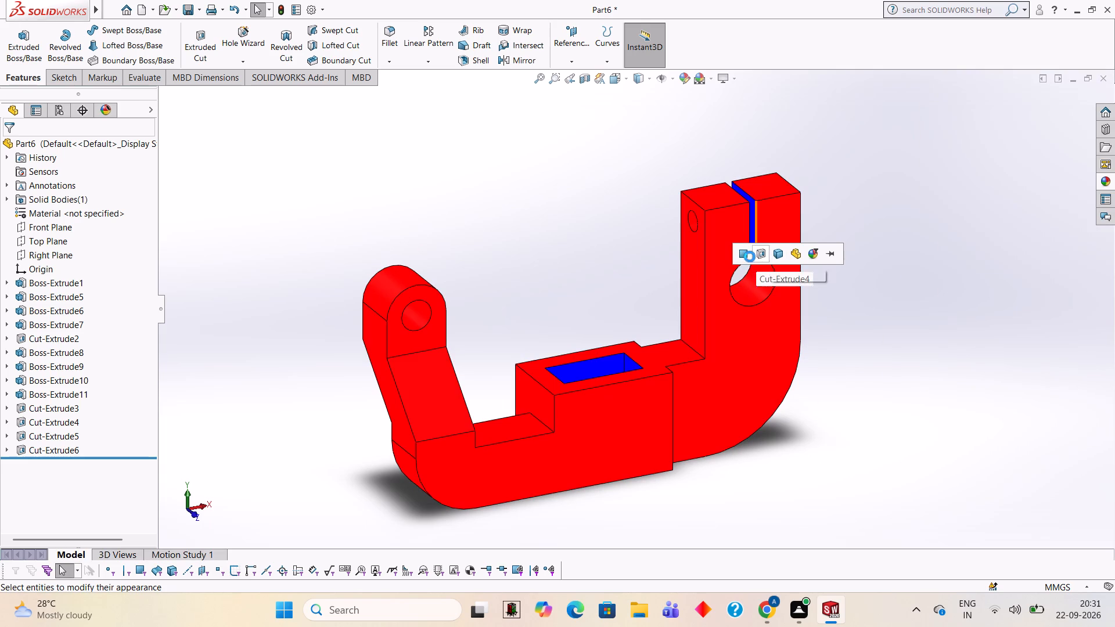
{"action": "left_click", "coordinate": [757, 255]}
Apply the Blue LED appearance to the large hole cut below the slit in the tall arm.
{"action": "middle_click_drag", "start_coordinate": [835, 252], "coordinate": [811, 244]}
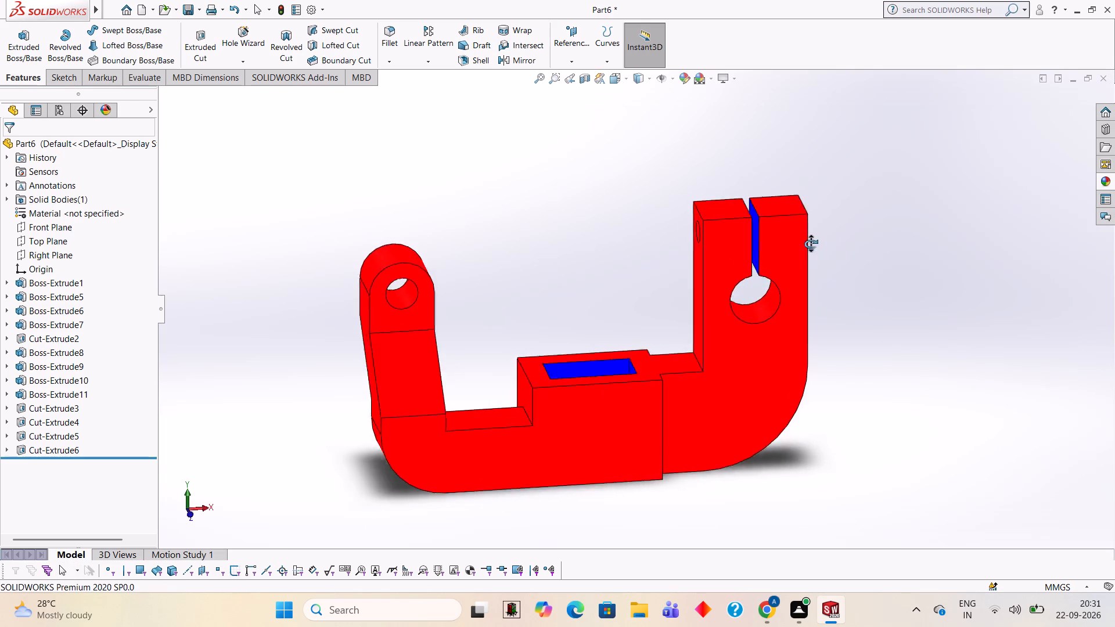
{"action": "middle_click_drag", "start_coordinate": [811, 244], "coordinate": [861, 227]}
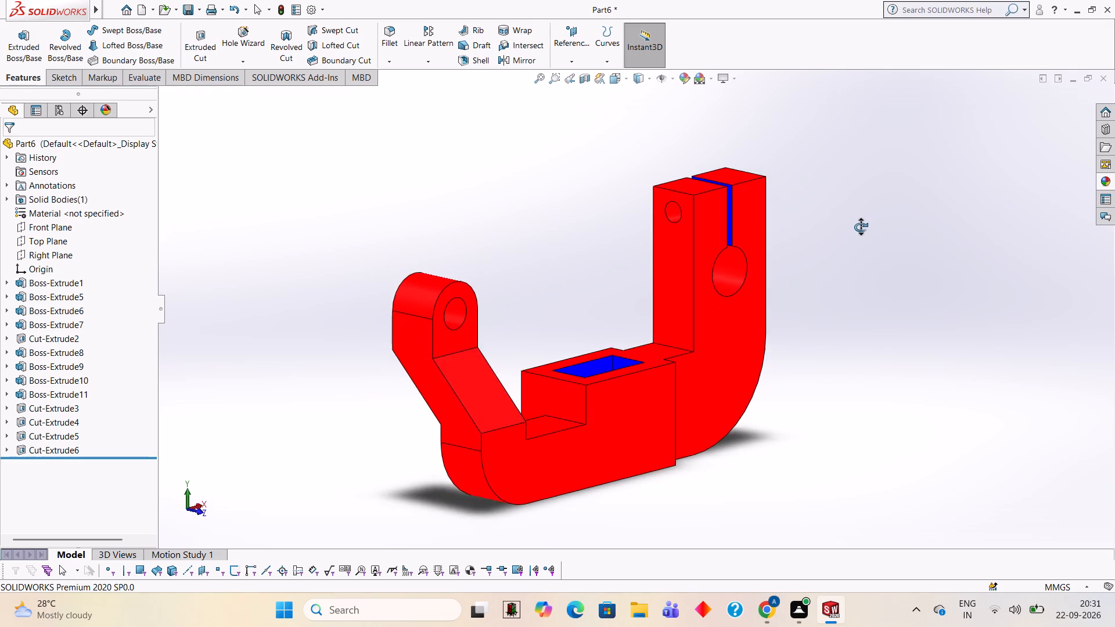
{"action": "middle_click_drag", "start_coordinate": [861, 227], "coordinate": [840, 236]}
{"action": "scroll", "coordinate": [924, 215], "scroll_direction": "down", "scroll_amount": 2}
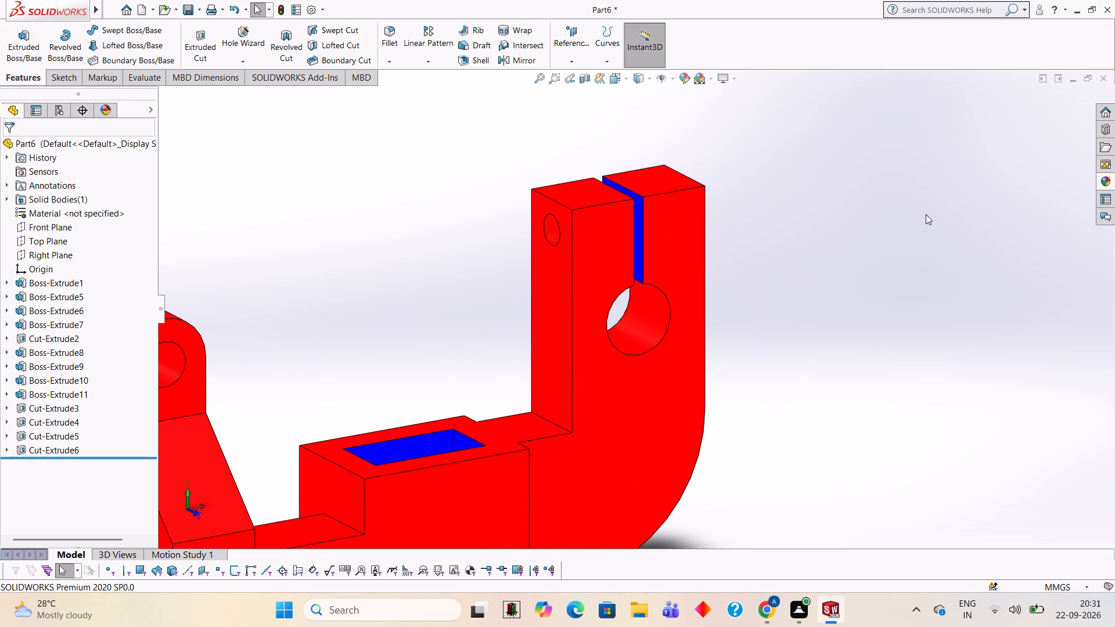
{"action": "left_click", "coordinate": [1113, 182]}
{"action": "left_click_drag", "start_coordinate": [969, 396], "coordinate": [644, 318]}
{"action": "left_click", "coordinate": [642, 318]}
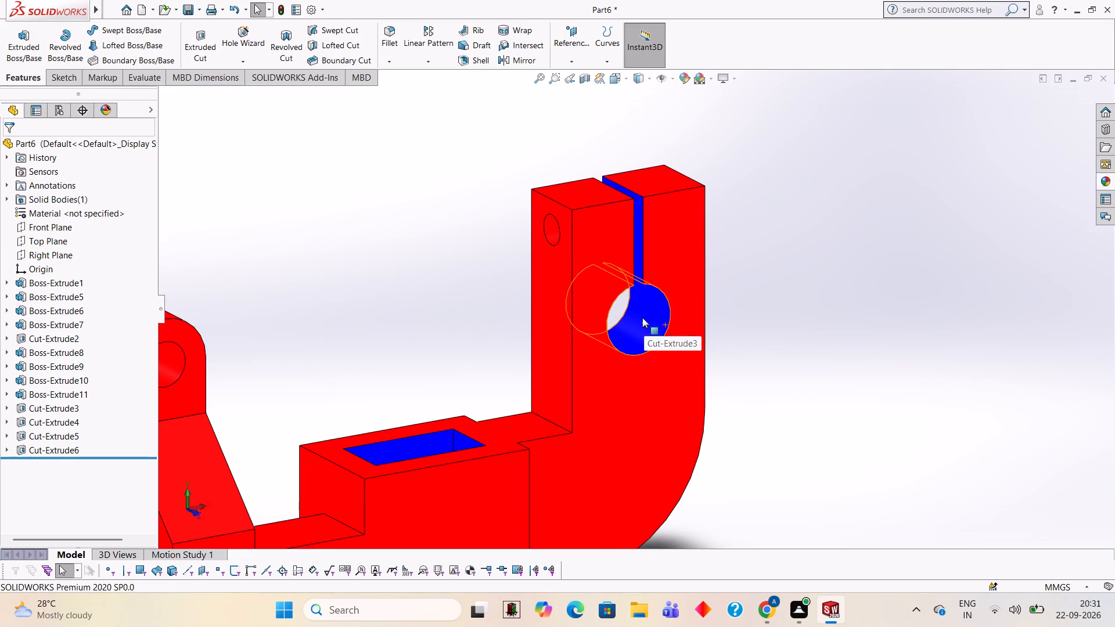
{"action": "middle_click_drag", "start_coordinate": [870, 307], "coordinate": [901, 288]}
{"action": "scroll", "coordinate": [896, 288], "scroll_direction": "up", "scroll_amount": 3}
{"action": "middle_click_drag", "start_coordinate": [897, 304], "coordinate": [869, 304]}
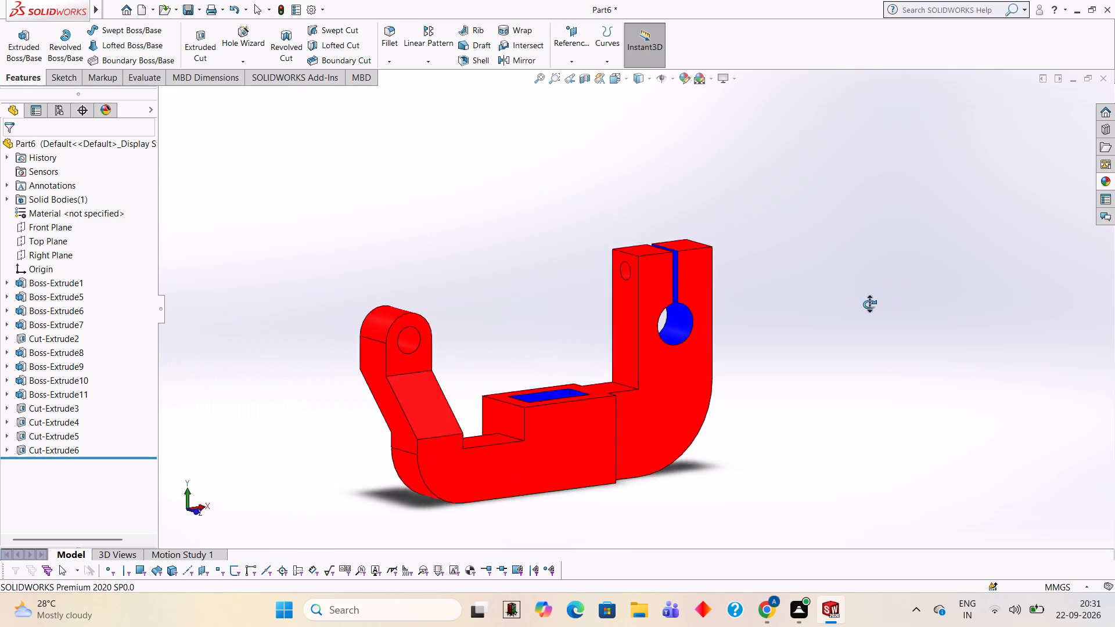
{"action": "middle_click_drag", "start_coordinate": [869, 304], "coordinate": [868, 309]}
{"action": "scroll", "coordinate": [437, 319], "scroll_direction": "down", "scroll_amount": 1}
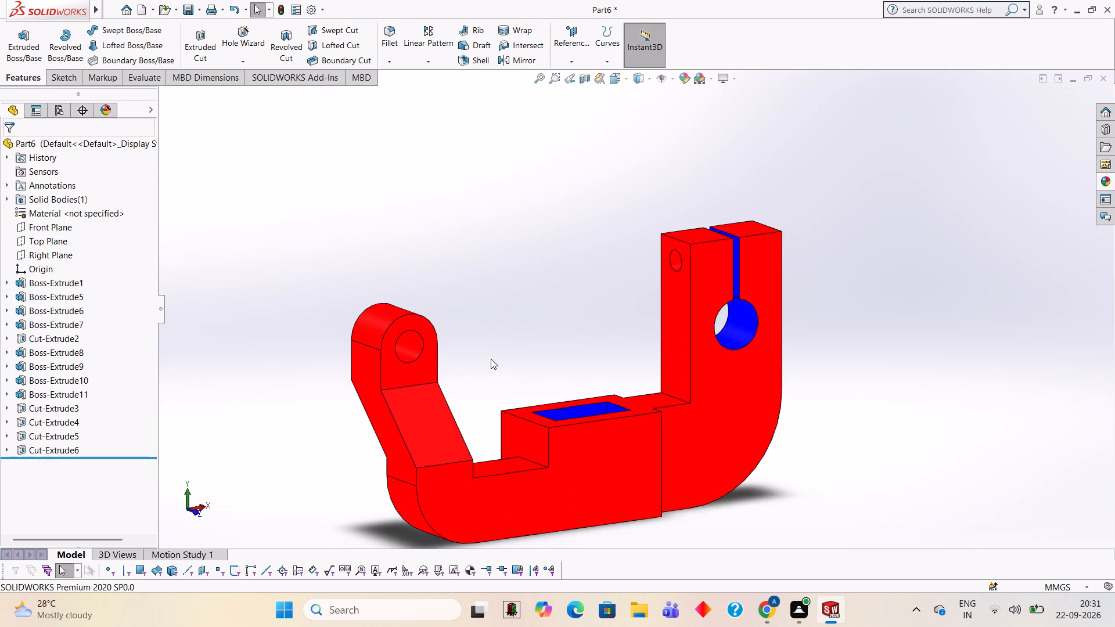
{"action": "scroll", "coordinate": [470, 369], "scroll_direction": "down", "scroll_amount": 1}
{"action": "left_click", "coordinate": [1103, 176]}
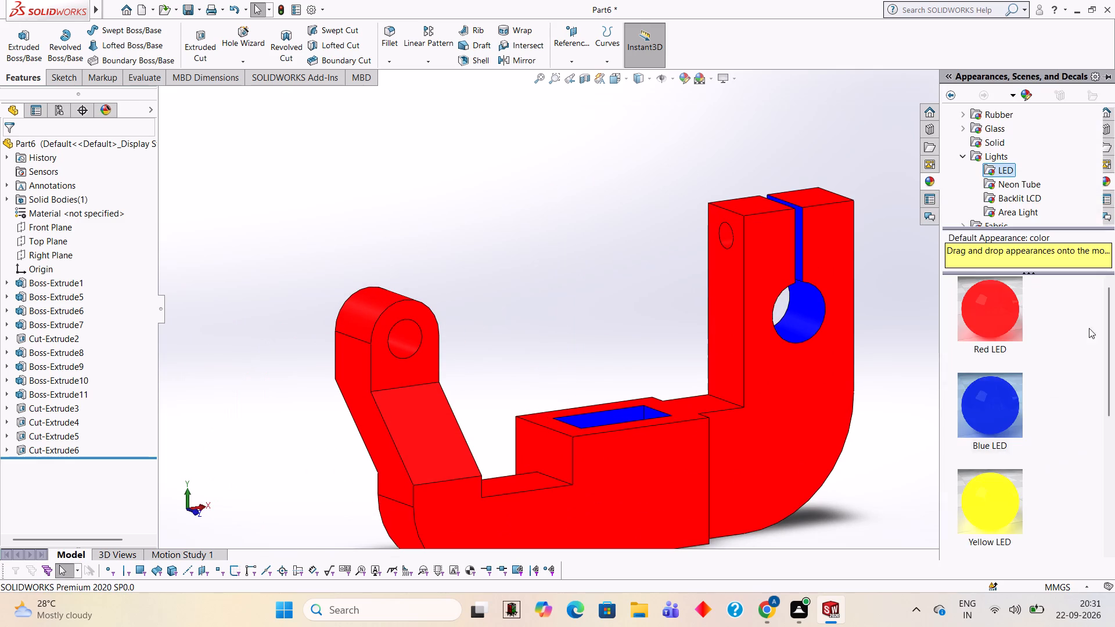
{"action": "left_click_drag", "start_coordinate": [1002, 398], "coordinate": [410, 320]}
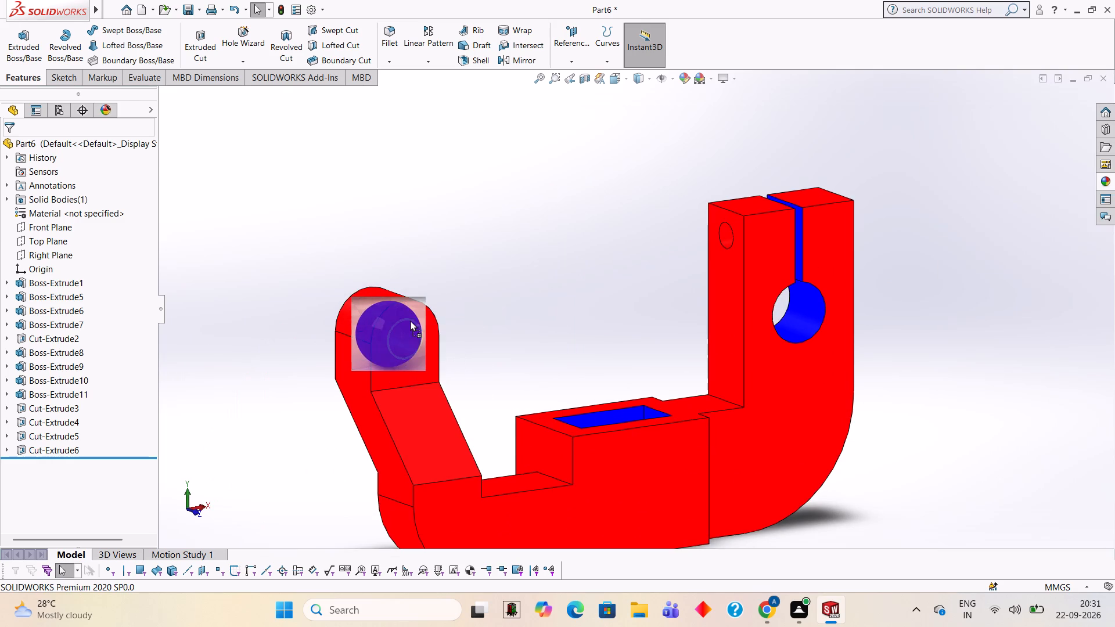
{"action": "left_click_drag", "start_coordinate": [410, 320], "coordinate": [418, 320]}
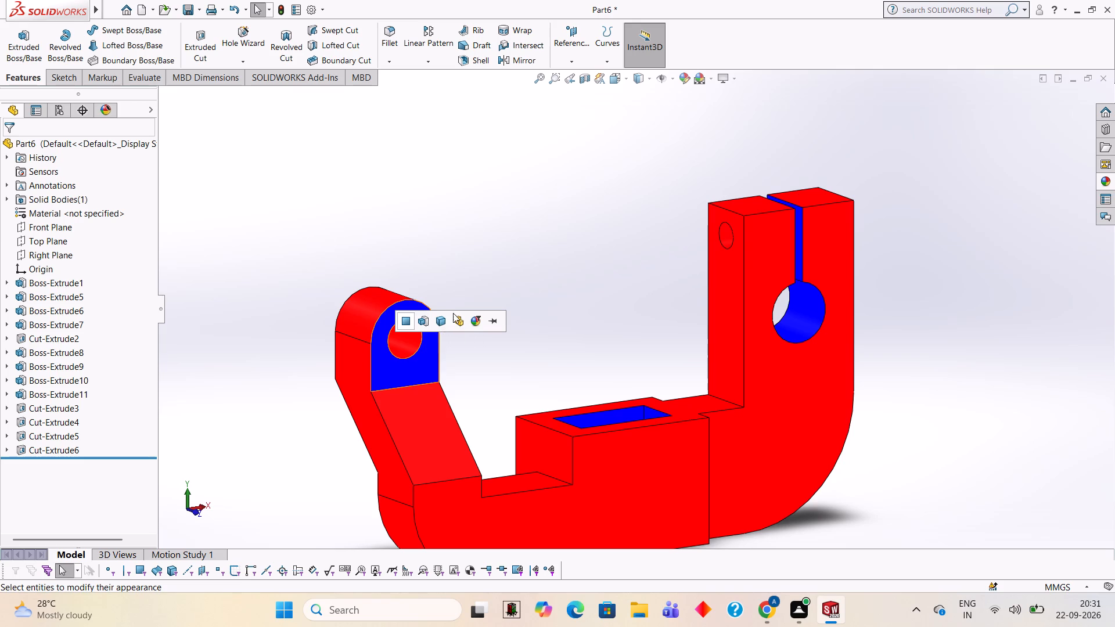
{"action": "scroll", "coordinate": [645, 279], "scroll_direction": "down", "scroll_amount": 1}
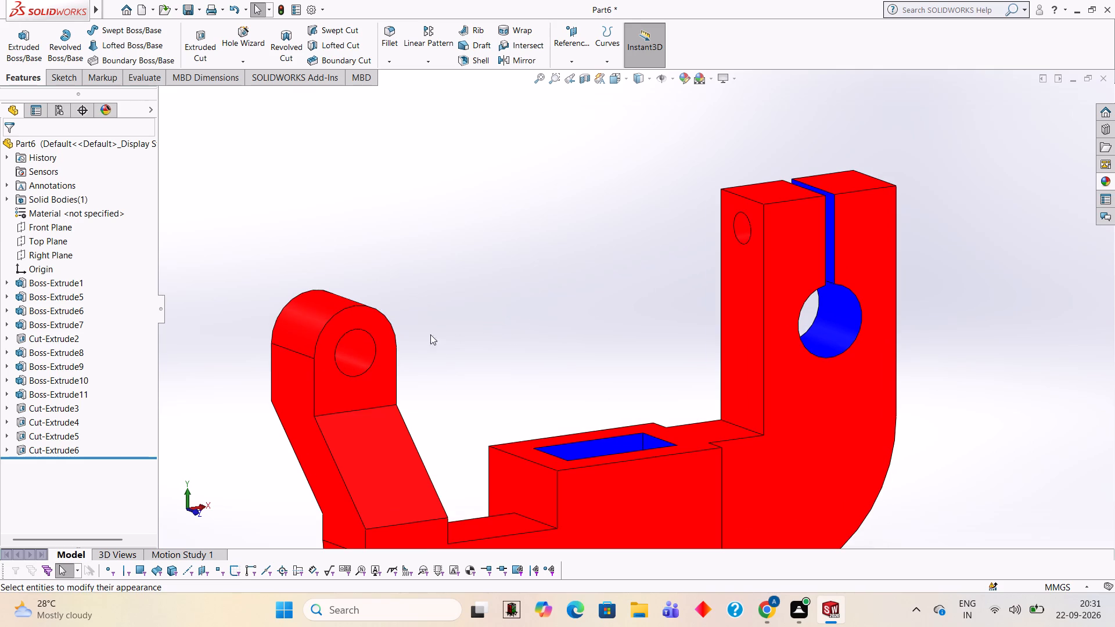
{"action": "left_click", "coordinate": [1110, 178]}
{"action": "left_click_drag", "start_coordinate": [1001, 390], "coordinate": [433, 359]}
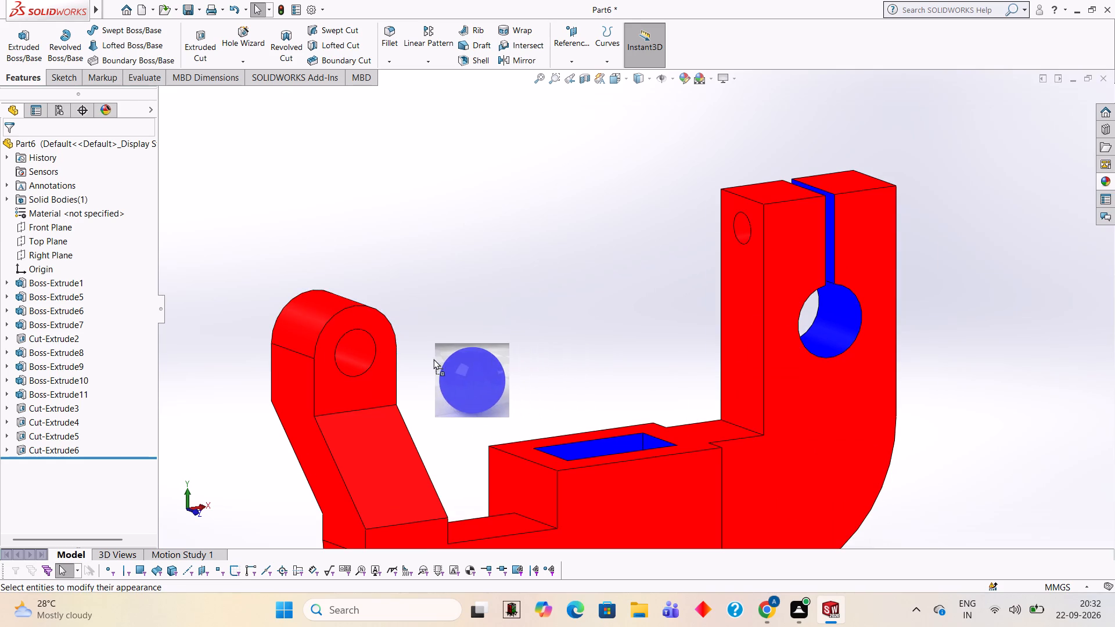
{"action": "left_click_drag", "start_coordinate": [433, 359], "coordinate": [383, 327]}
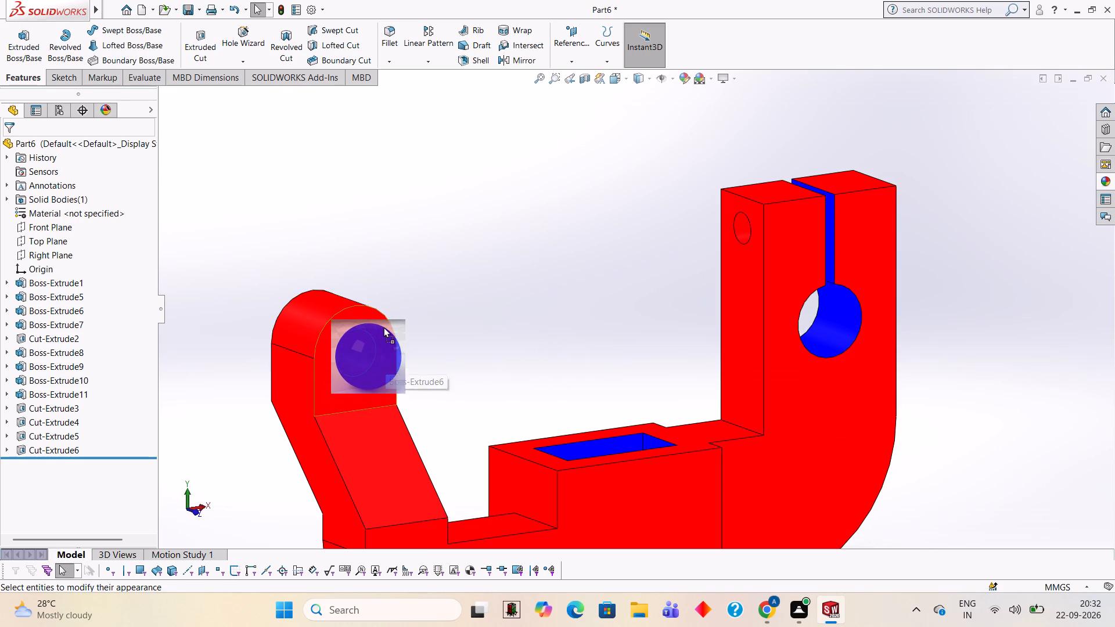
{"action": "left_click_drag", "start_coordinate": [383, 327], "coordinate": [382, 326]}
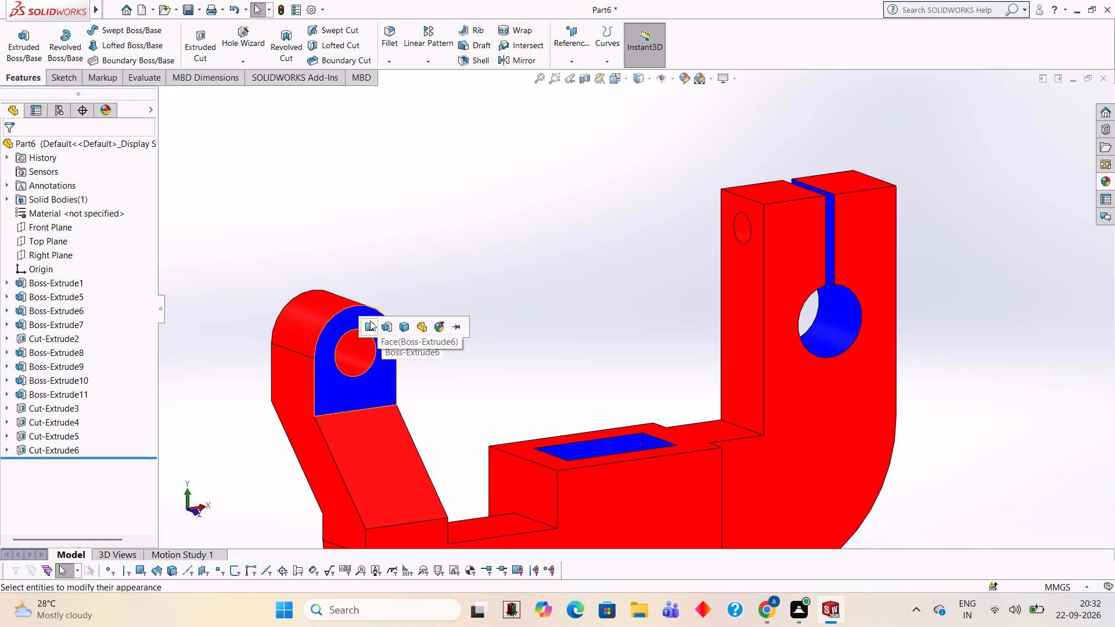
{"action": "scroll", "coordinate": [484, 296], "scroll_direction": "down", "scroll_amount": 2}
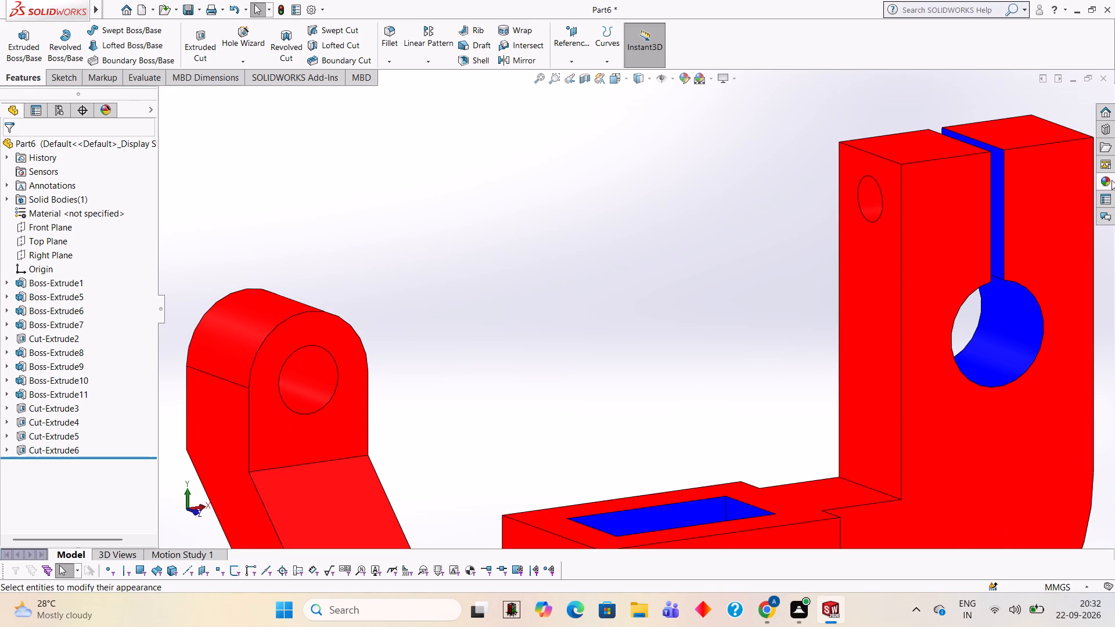
Apply the Blue LED appearance to the round hole through the rounded end of the short arm.
{"action": "left_click", "coordinate": [1112, 180]}
{"action": "left_click_drag", "start_coordinate": [973, 392], "coordinate": [323, 382]}
{"action": "left_click", "coordinate": [323, 382]}
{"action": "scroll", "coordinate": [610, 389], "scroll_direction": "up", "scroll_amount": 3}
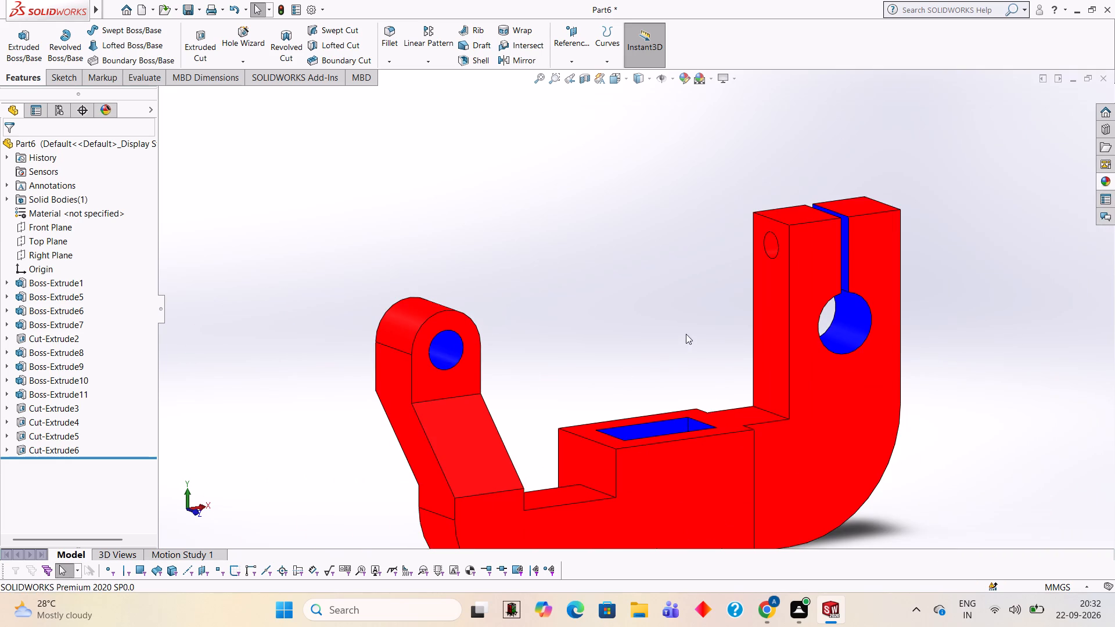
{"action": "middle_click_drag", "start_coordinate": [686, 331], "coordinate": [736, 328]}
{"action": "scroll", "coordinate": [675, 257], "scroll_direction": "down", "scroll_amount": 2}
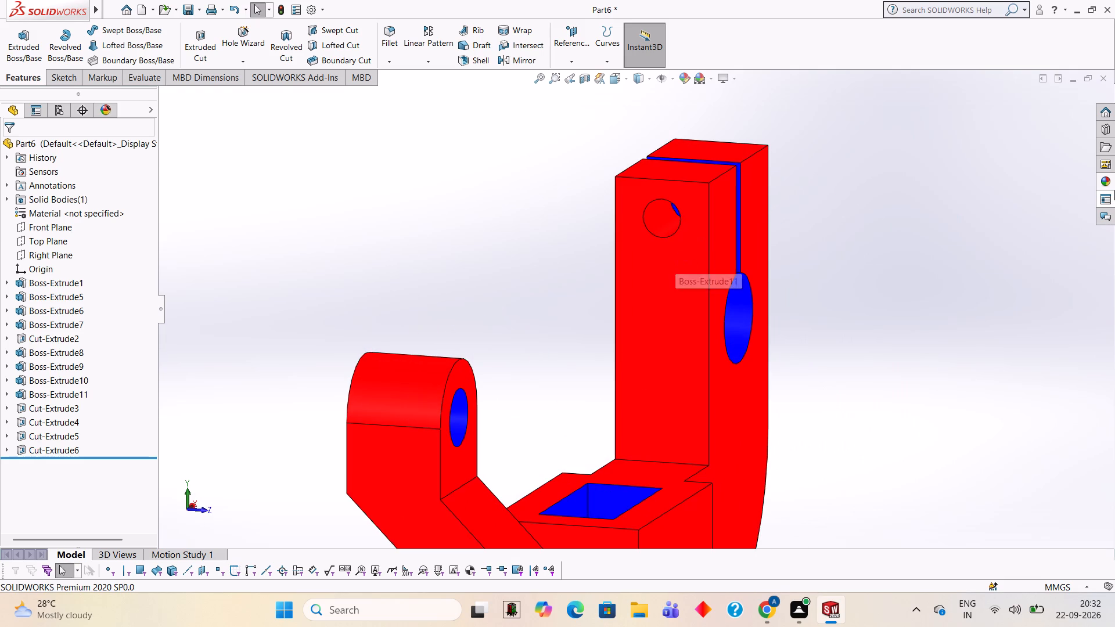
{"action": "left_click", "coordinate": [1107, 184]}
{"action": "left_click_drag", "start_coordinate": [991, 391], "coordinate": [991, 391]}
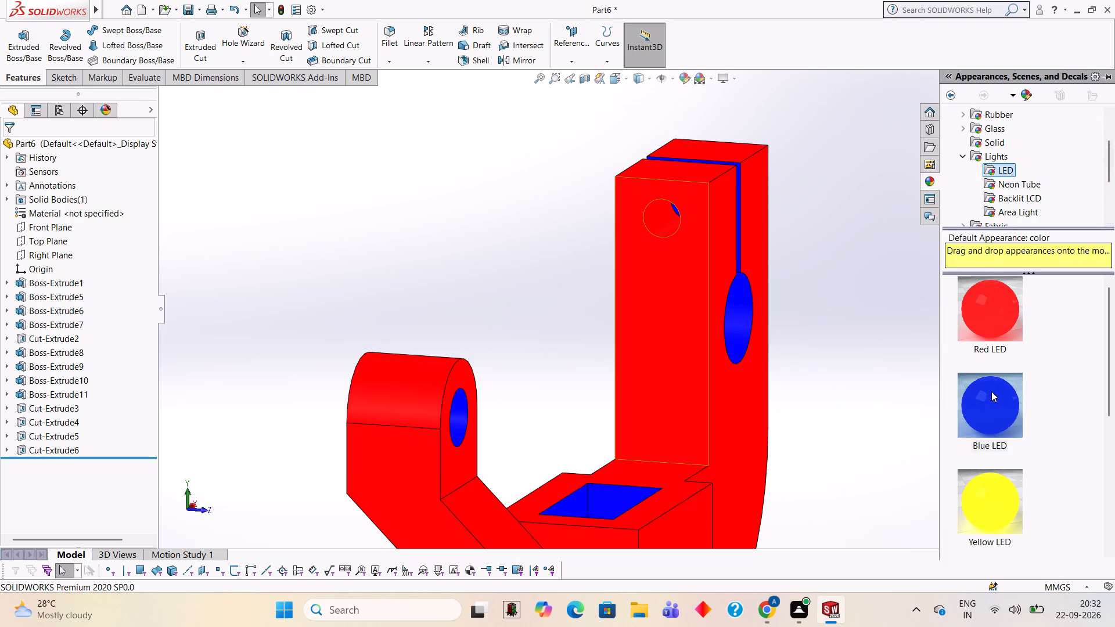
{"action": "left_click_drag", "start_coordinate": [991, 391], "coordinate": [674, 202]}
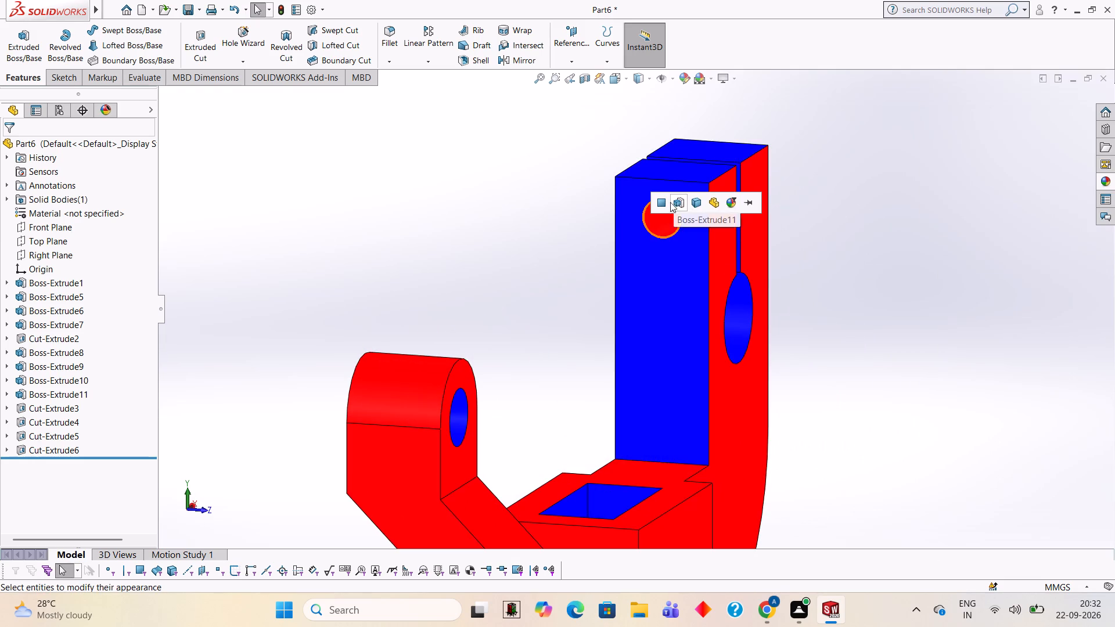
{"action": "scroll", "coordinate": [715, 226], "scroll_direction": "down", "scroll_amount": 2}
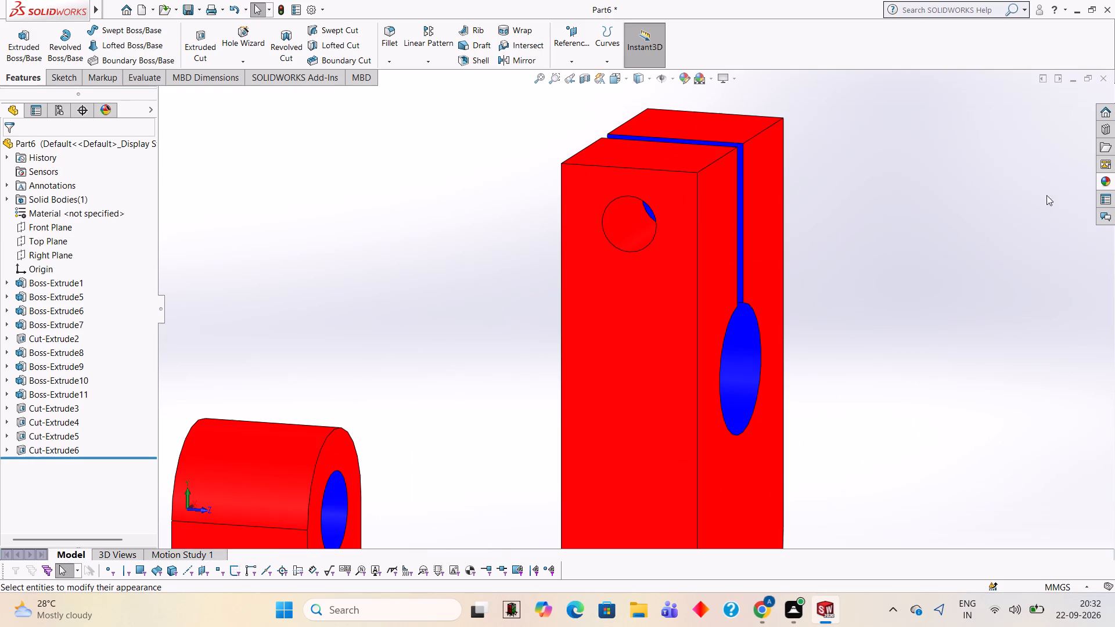
Apply the Blue LED appearance to the small round hole cut near the top of the tall arm's inner side.
{"action": "left_click", "coordinate": [1108, 181]}
{"action": "left_click_drag", "start_coordinate": [994, 414], "coordinate": [583, 224]}
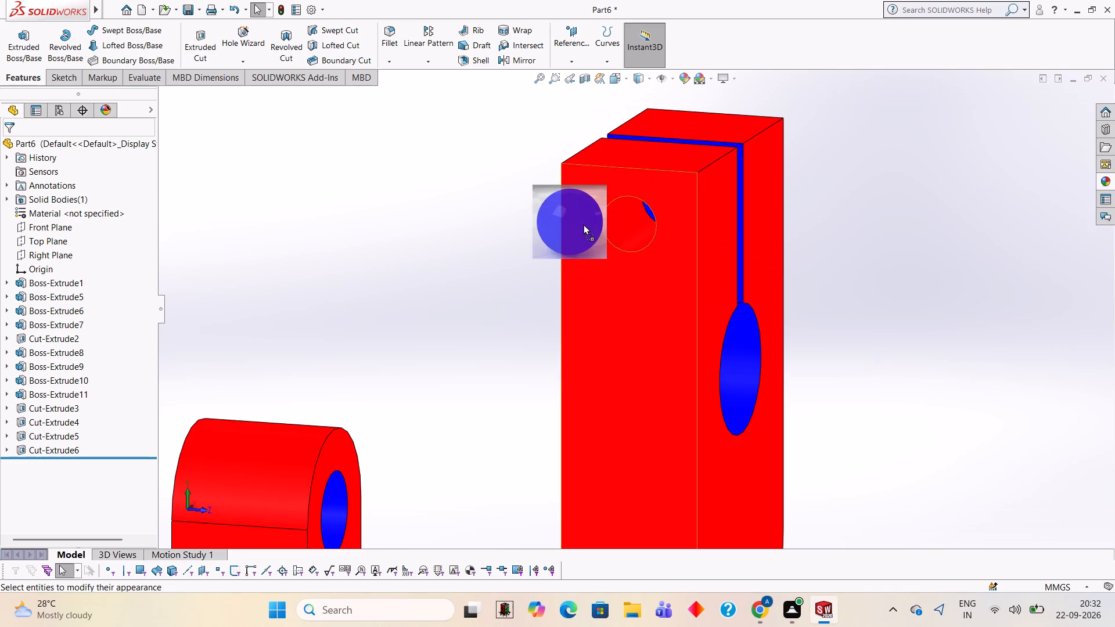
{"action": "left_click_drag", "start_coordinate": [583, 224], "coordinate": [613, 229]}
{"action": "left_click", "coordinate": [616, 227]}
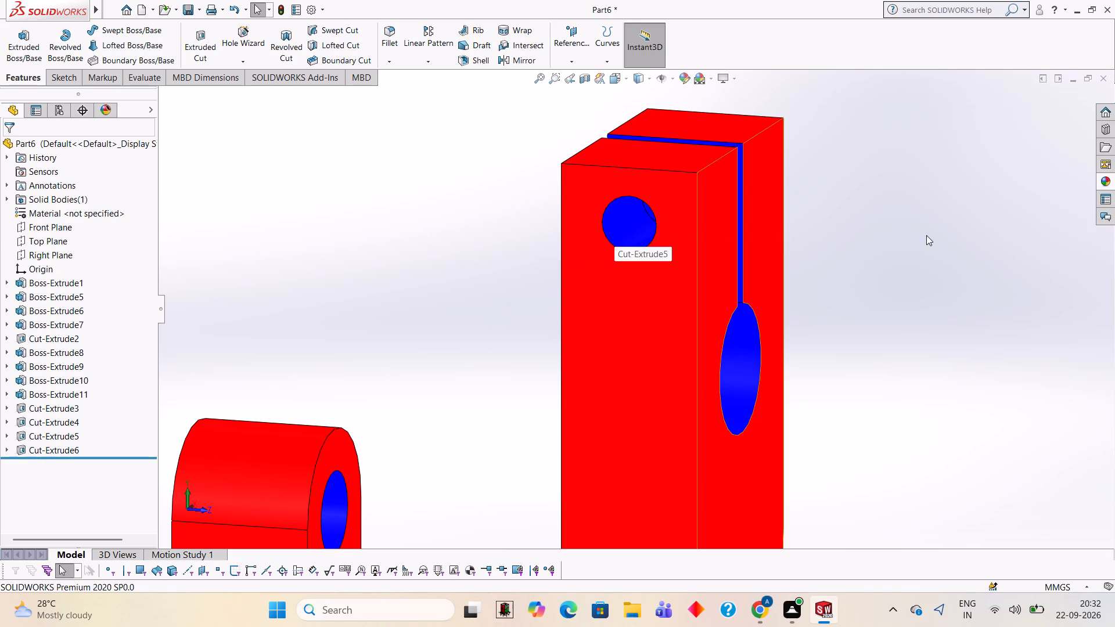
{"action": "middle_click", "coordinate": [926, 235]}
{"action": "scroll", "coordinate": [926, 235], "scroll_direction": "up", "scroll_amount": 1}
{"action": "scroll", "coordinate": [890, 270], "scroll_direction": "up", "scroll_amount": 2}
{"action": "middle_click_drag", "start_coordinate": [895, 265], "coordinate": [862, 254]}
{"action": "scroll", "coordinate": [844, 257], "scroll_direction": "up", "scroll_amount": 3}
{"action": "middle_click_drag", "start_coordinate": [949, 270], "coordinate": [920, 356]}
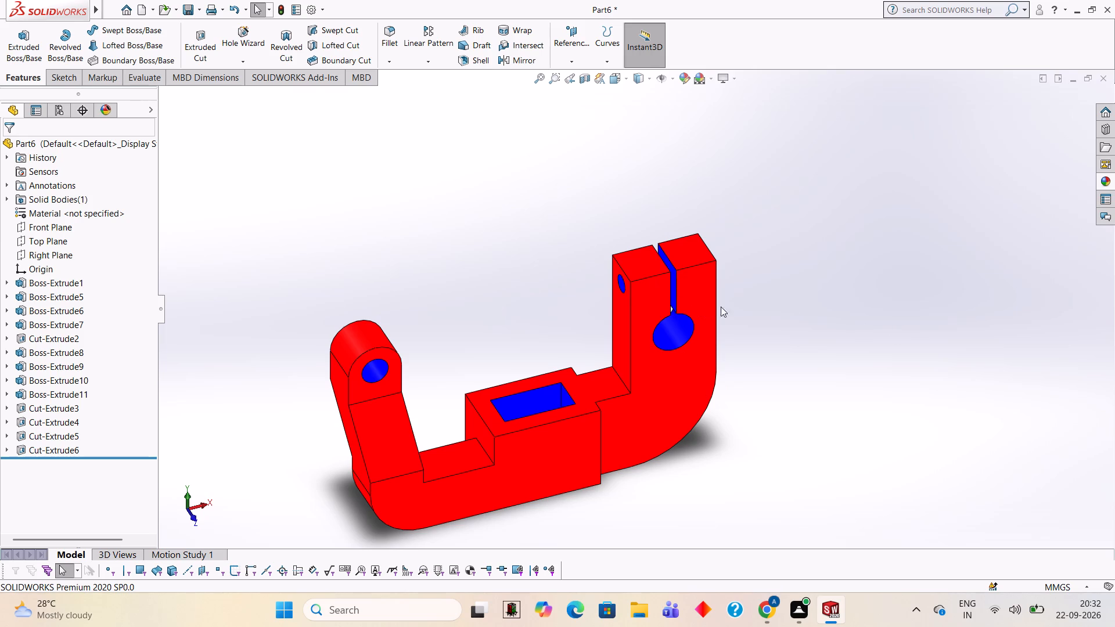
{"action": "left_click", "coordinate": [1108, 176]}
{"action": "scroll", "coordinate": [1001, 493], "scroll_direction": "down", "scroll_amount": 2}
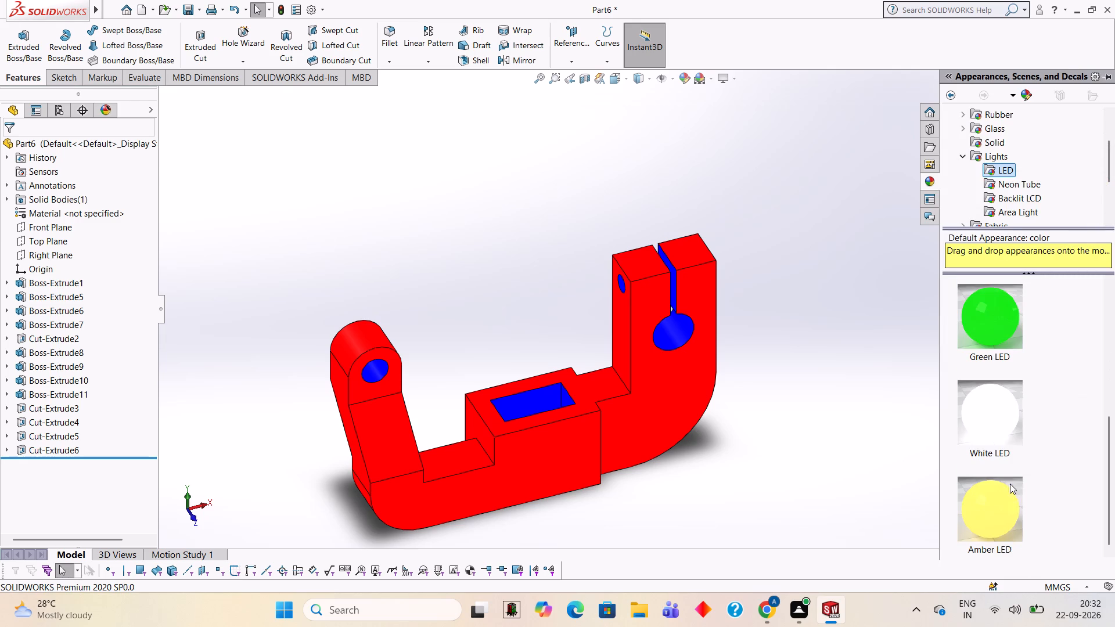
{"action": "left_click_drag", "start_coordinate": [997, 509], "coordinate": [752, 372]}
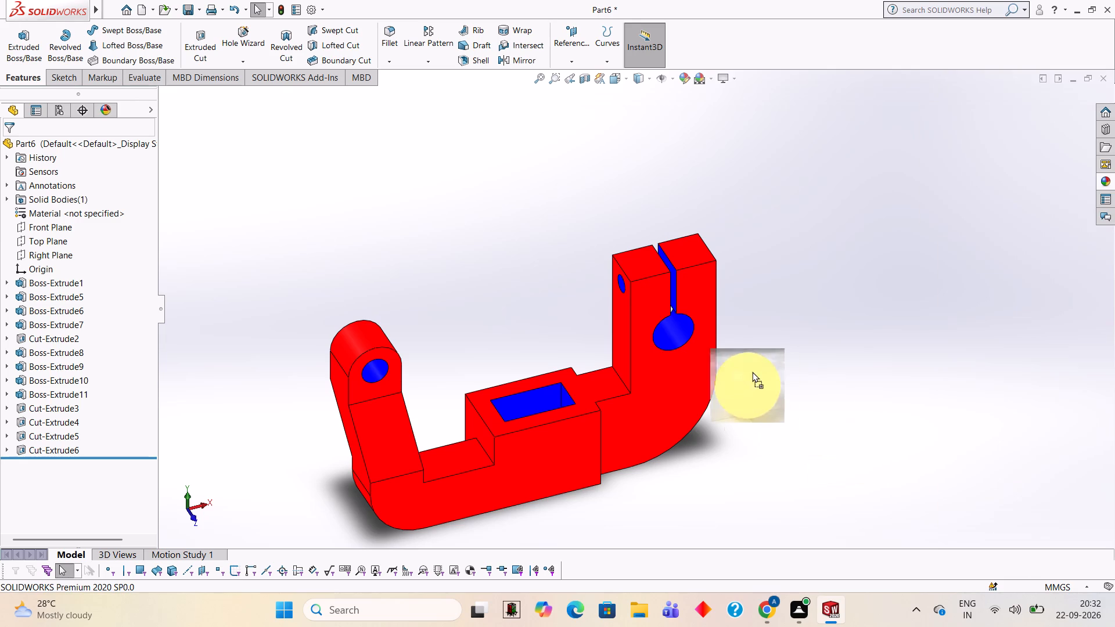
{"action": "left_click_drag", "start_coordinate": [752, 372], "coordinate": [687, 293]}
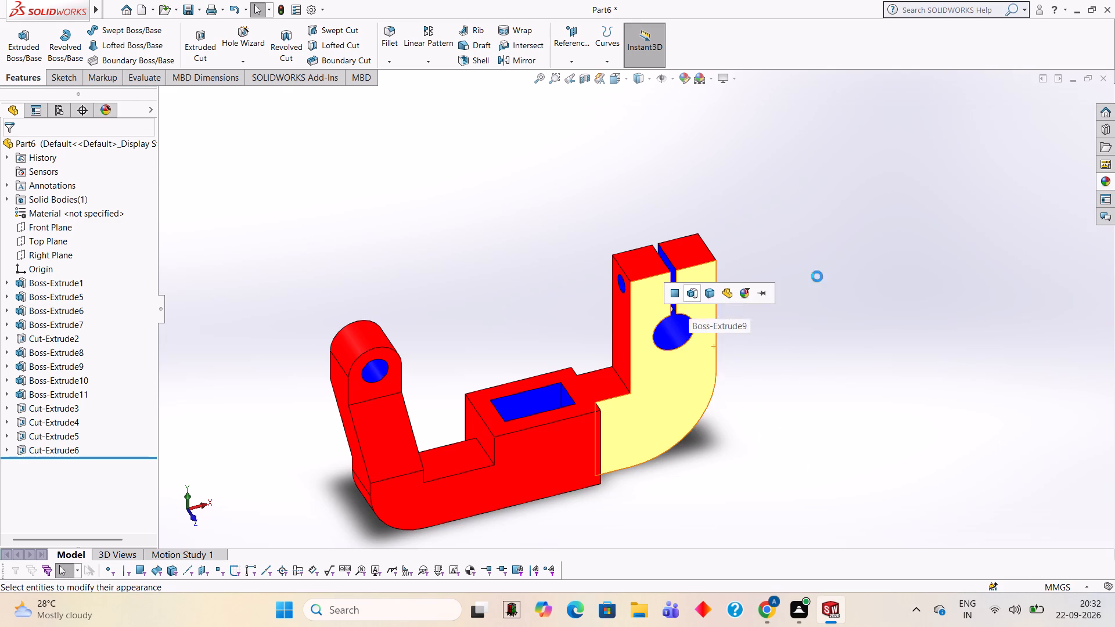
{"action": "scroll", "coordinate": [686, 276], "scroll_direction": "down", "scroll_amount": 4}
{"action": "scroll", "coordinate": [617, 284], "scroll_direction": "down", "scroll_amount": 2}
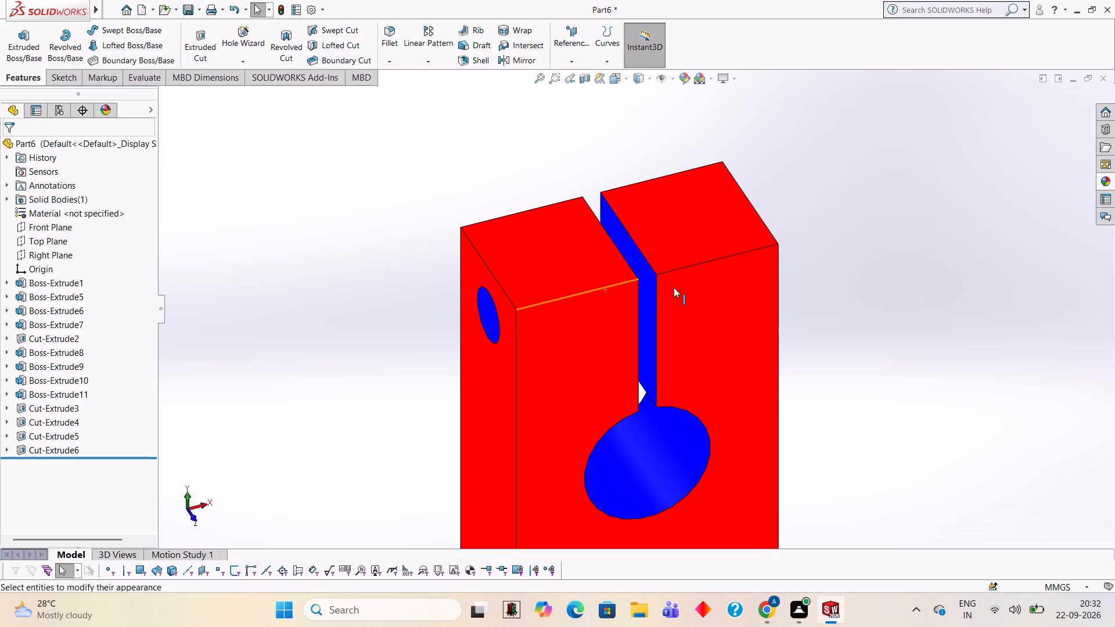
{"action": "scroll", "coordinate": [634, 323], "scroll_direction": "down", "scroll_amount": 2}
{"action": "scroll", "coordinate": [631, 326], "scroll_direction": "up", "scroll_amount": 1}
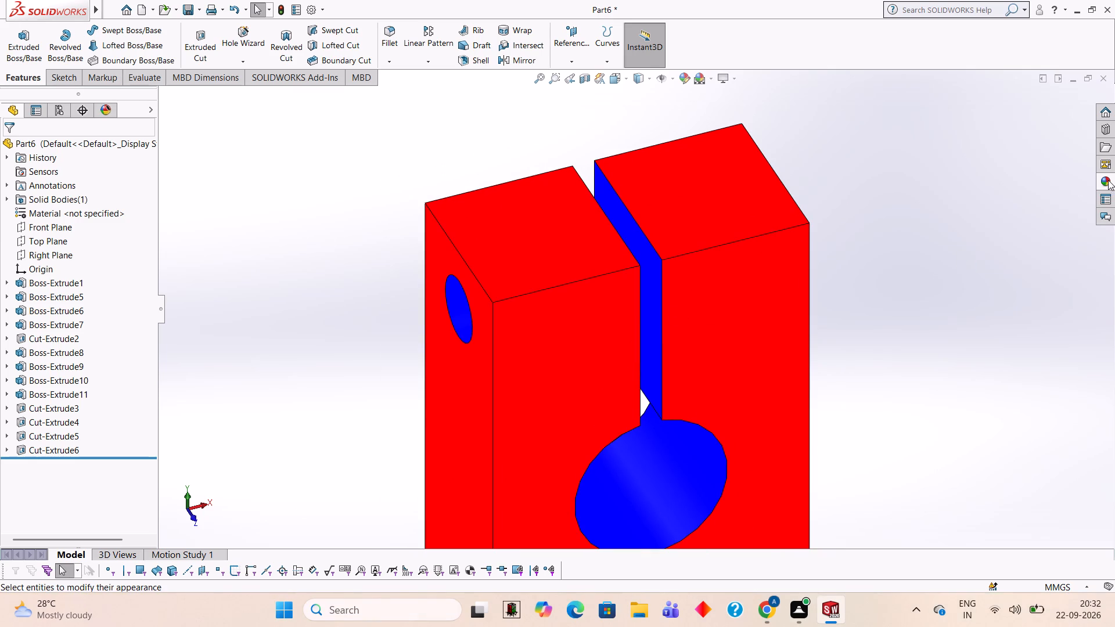
Apply the Amber LED appearance to the whole slit cut feature at the top of the tall arm.
{"action": "left_click", "coordinate": [1108, 180]}
{"action": "left_click_drag", "start_coordinate": [987, 515], "coordinate": [636, 323]}
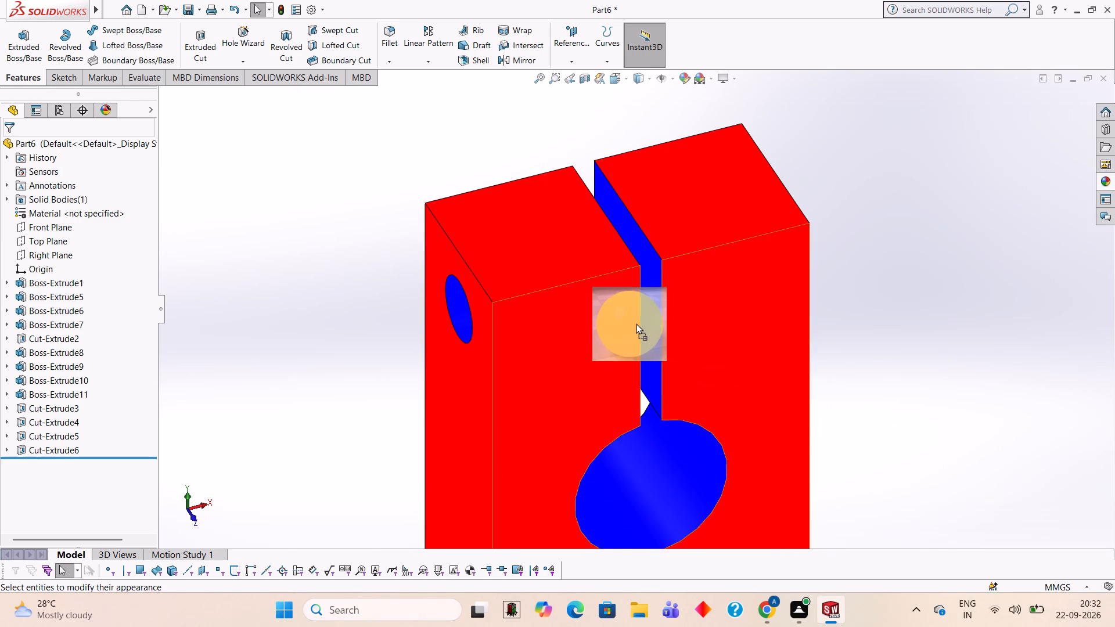
{"action": "left_click_drag", "start_coordinate": [636, 323], "coordinate": [653, 324]}
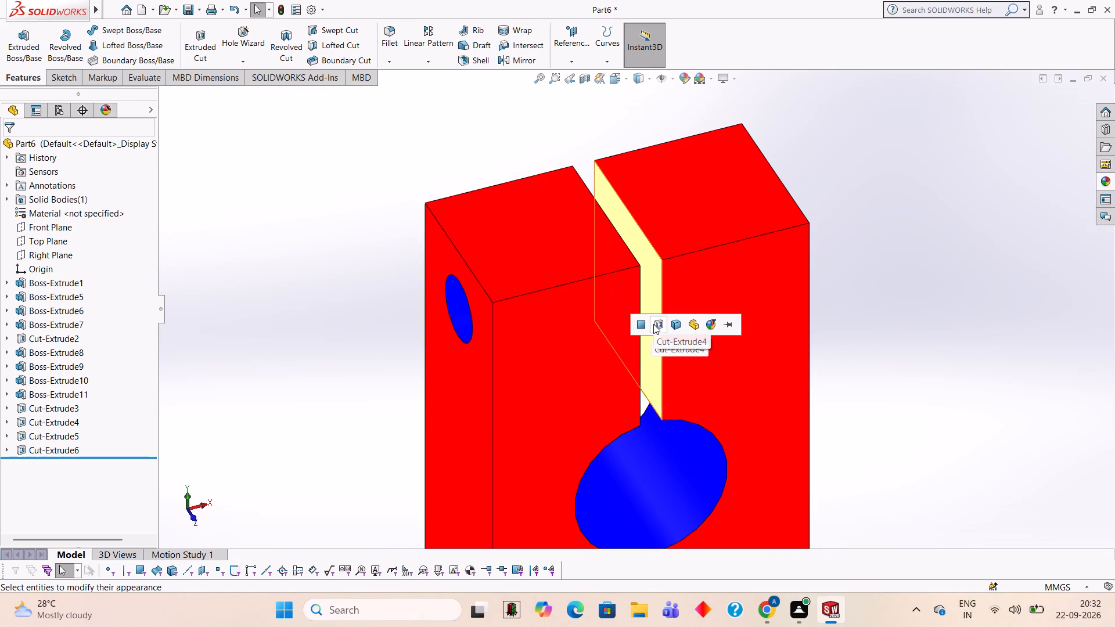
{"action": "left_click", "coordinate": [653, 324]}
Examine the coloured slit, holes and pocket of the bracket from several angles.
{"action": "middle_click_drag", "start_coordinate": [918, 316], "coordinate": [865, 278]}
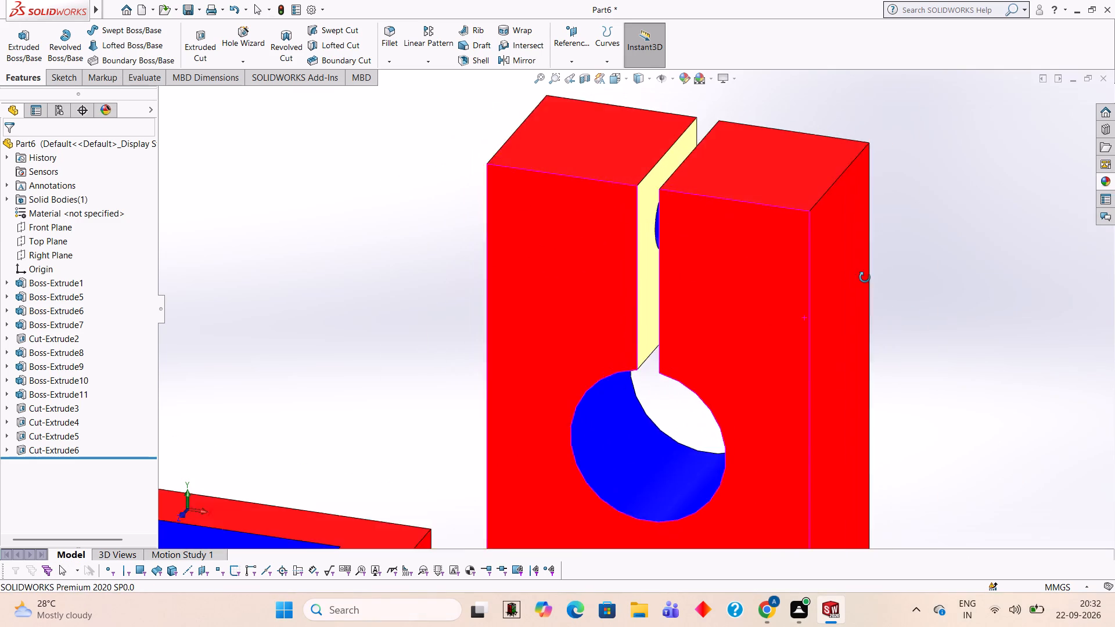
{"action": "middle_click_drag", "start_coordinate": [865, 278], "coordinate": [897, 284]}
{"action": "scroll", "coordinate": [944, 257], "scroll_direction": "up", "scroll_amount": 3}
{"action": "middle_click_drag", "start_coordinate": [940, 289], "coordinate": [991, 293]}
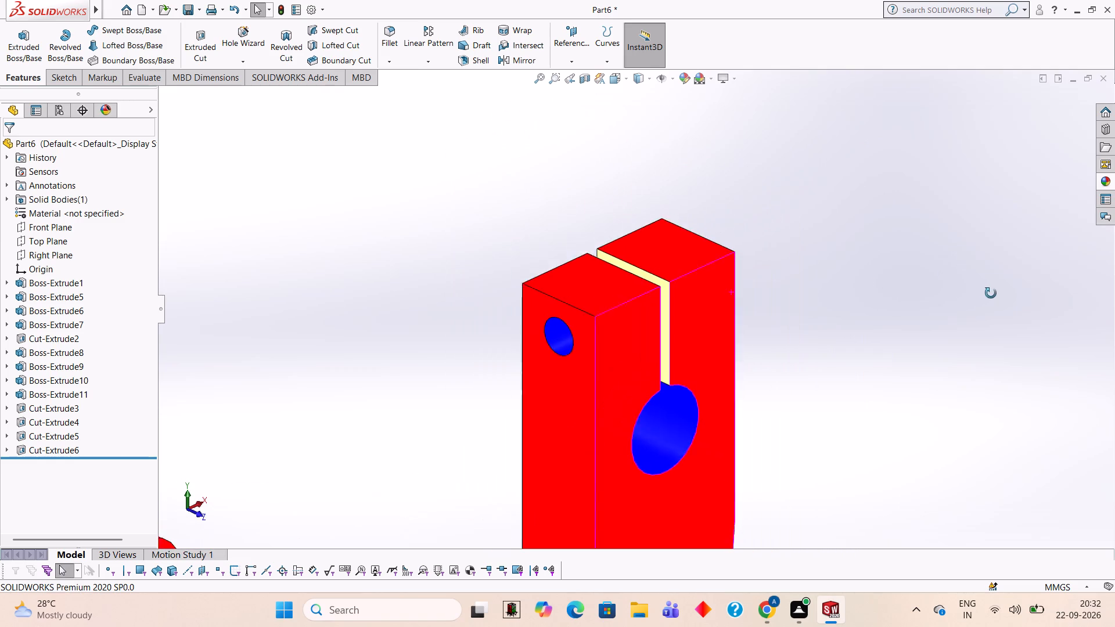
{"action": "middle_click_drag", "start_coordinate": [991, 293], "coordinate": [994, 296]}
{"action": "scroll", "coordinate": [905, 310], "scroll_direction": "up", "scroll_amount": 3}
{"action": "middle_click_drag", "start_coordinate": [815, 331], "coordinate": [808, 301]}
{"action": "scroll", "coordinate": [808, 301], "scroll_direction": "up", "scroll_amount": 2}
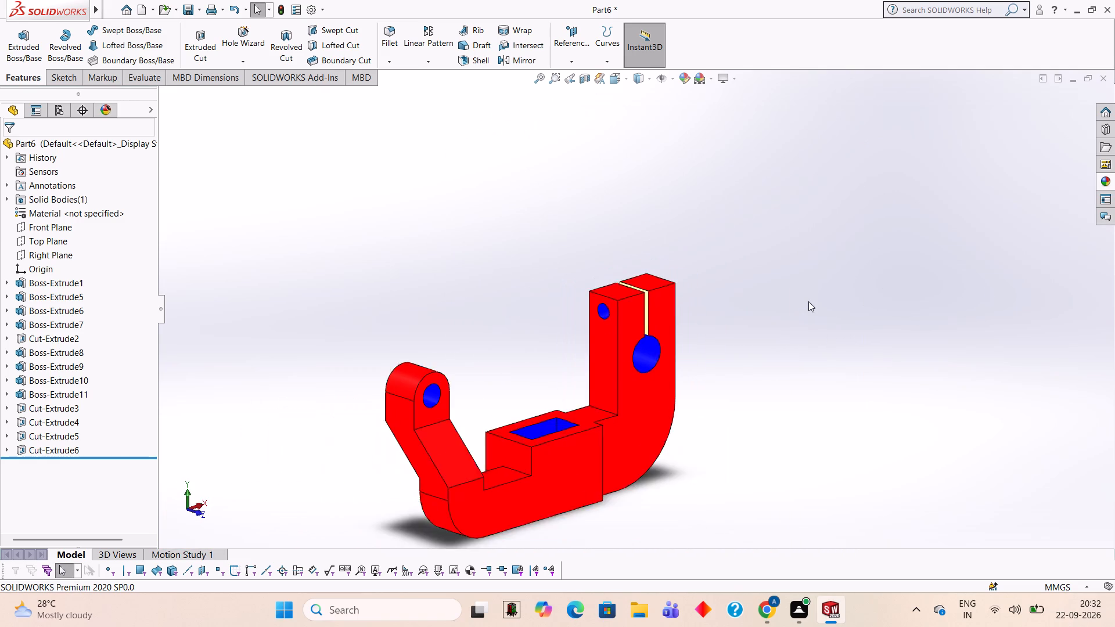
{"action": "scroll", "coordinate": [808, 301], "scroll_direction": "up", "scroll_amount": 1}
{"action": "middle_click_drag", "start_coordinate": [835, 320], "coordinate": [815, 325]}
{"action": "scroll", "coordinate": [786, 358], "scroll_direction": "down", "scroll_amount": 2}
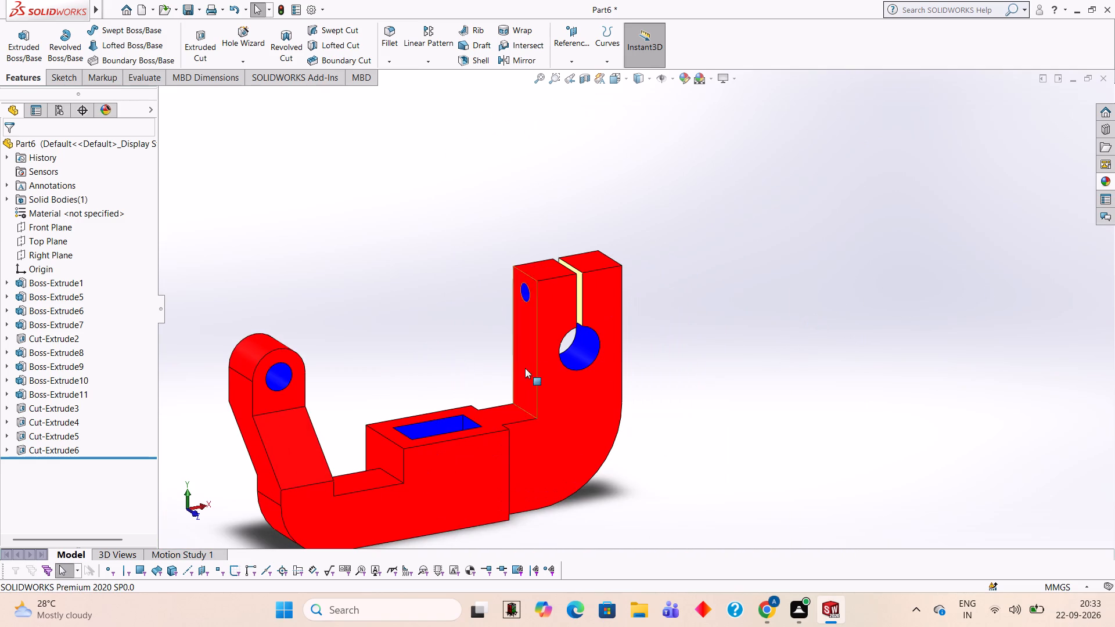
{"action": "scroll", "coordinate": [425, 338], "scroll_direction": "up", "scroll_amount": 1}
{"action": "scroll", "coordinate": [425, 338], "scroll_direction": "down", "scroll_amount": 1}
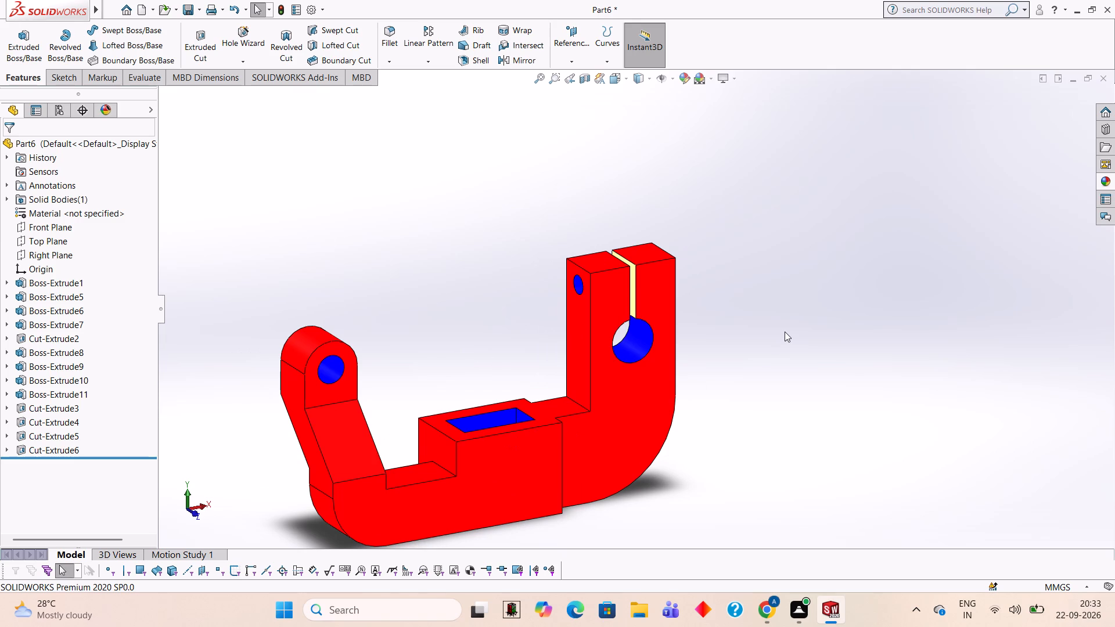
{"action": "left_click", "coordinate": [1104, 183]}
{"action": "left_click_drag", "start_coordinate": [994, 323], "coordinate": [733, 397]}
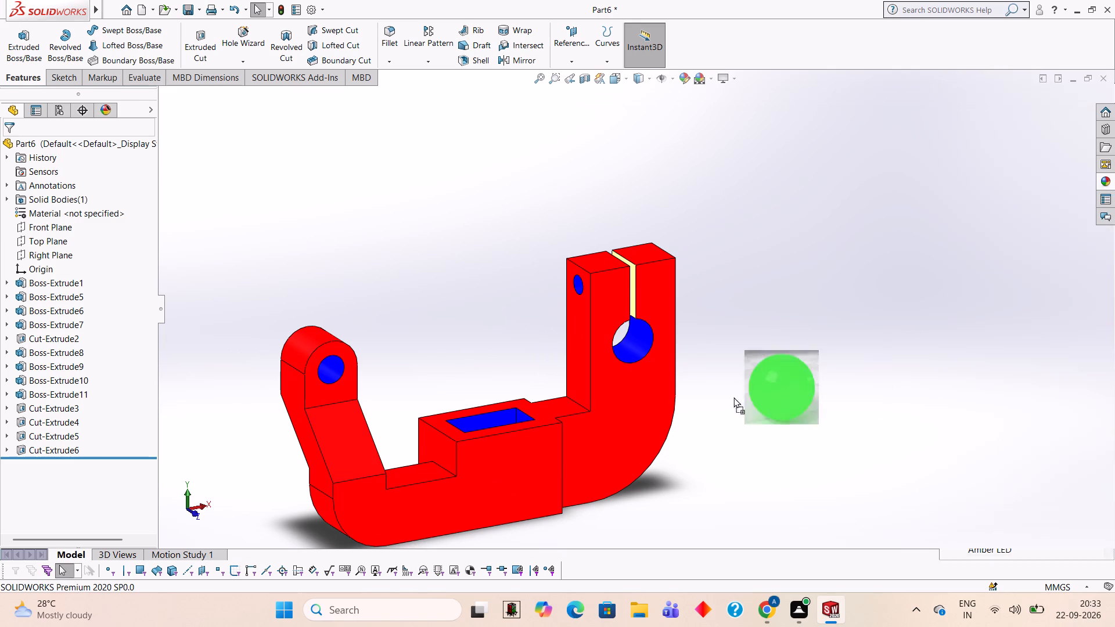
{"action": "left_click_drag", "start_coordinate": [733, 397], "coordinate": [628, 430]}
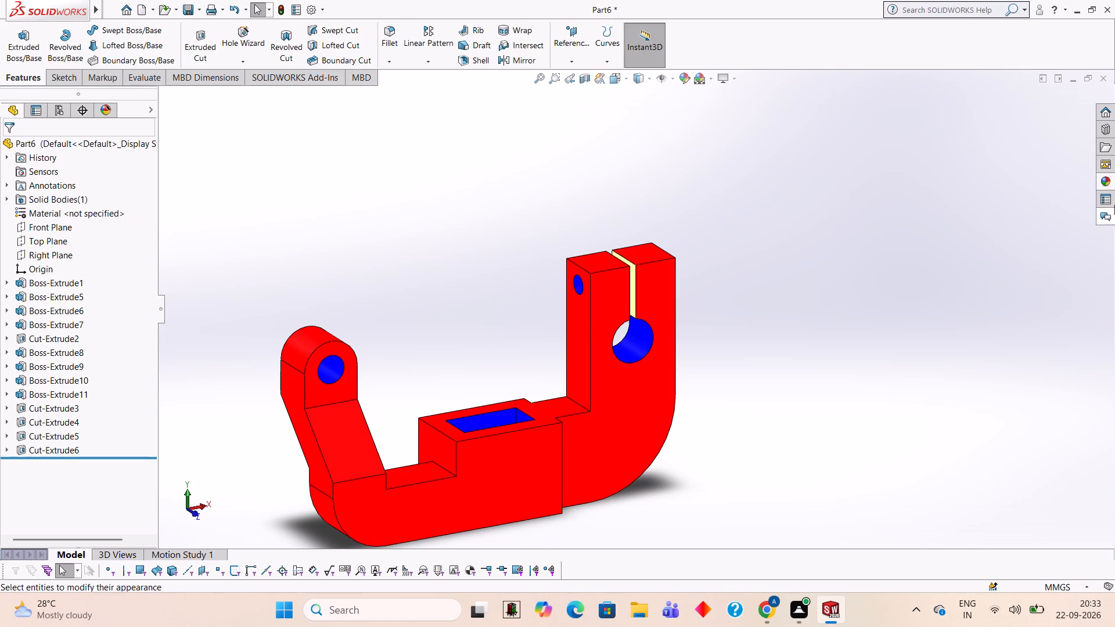
Apply the Green LED appearance to only the front face of the bracket's base and middle block.
{"action": "left_click", "coordinate": [1112, 181]}
{"action": "left_click_drag", "start_coordinate": [990, 322], "coordinate": [467, 475]}
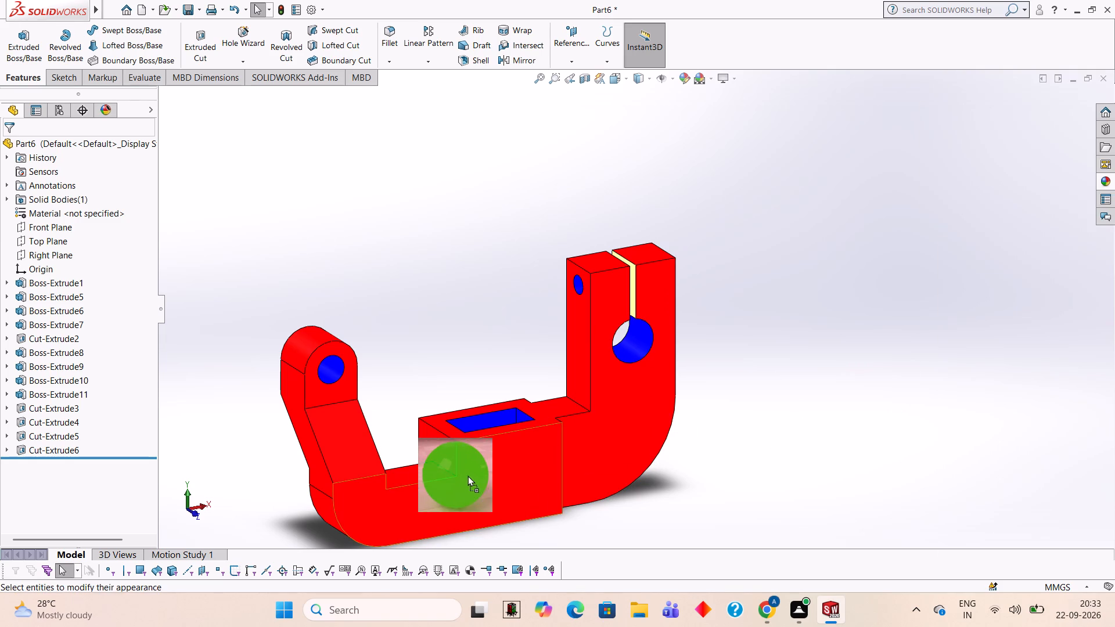
{"action": "left_click_drag", "start_coordinate": [467, 475], "coordinate": [473, 476]}
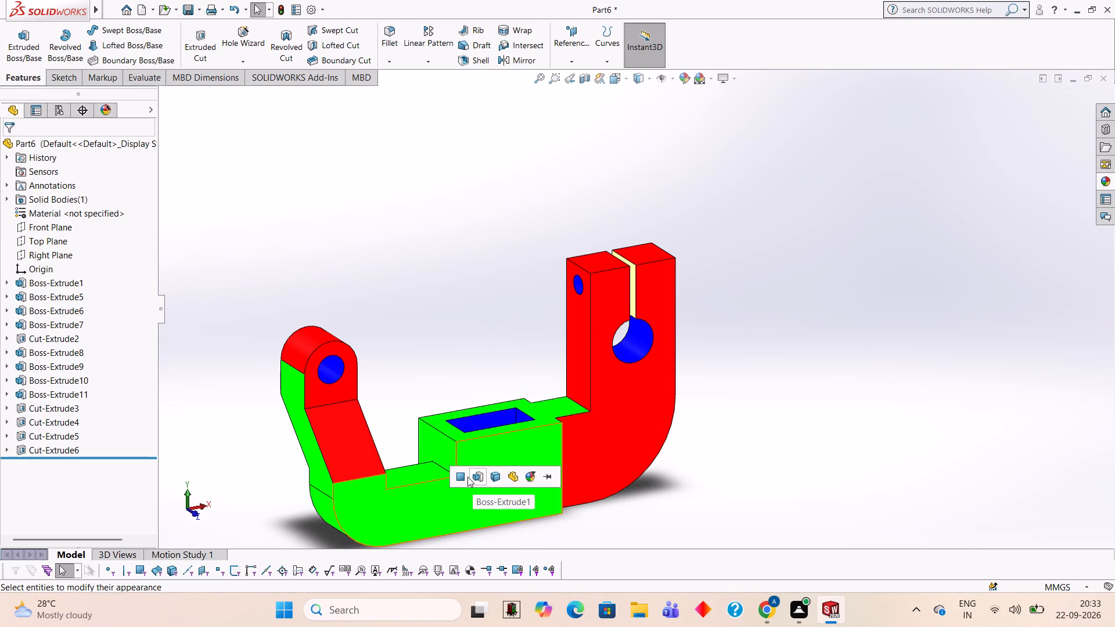
{"action": "left_click", "coordinate": [465, 477]}
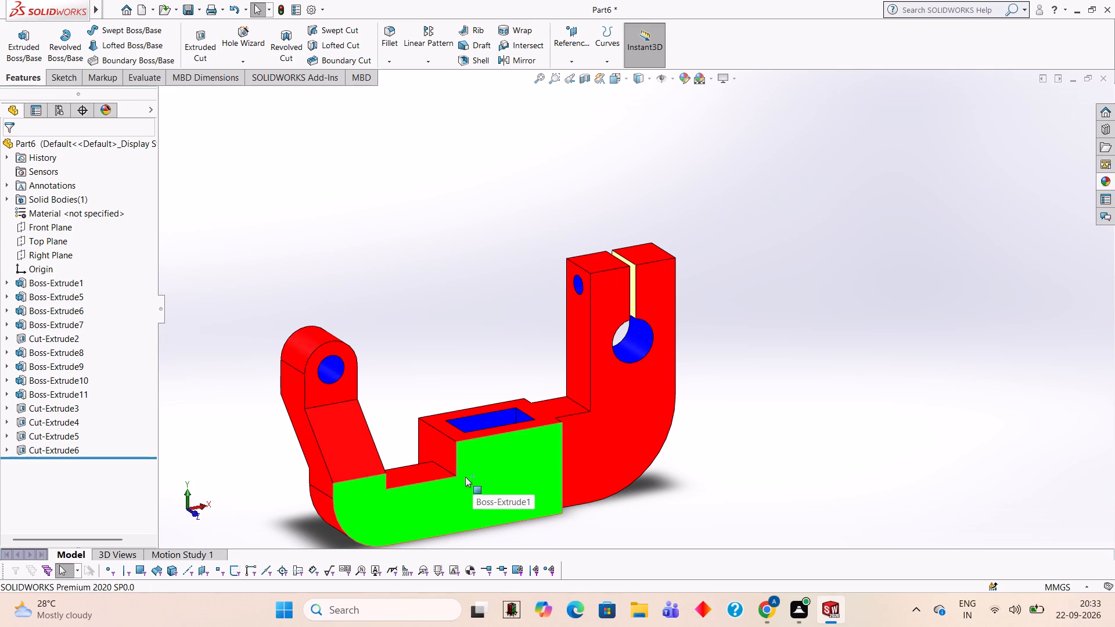
Apply the Green LED appearance to the whole extruded feature on the back of the bracket's middle block.
{"action": "middle_click_drag", "start_coordinate": [681, 451], "coordinate": [846, 398]}
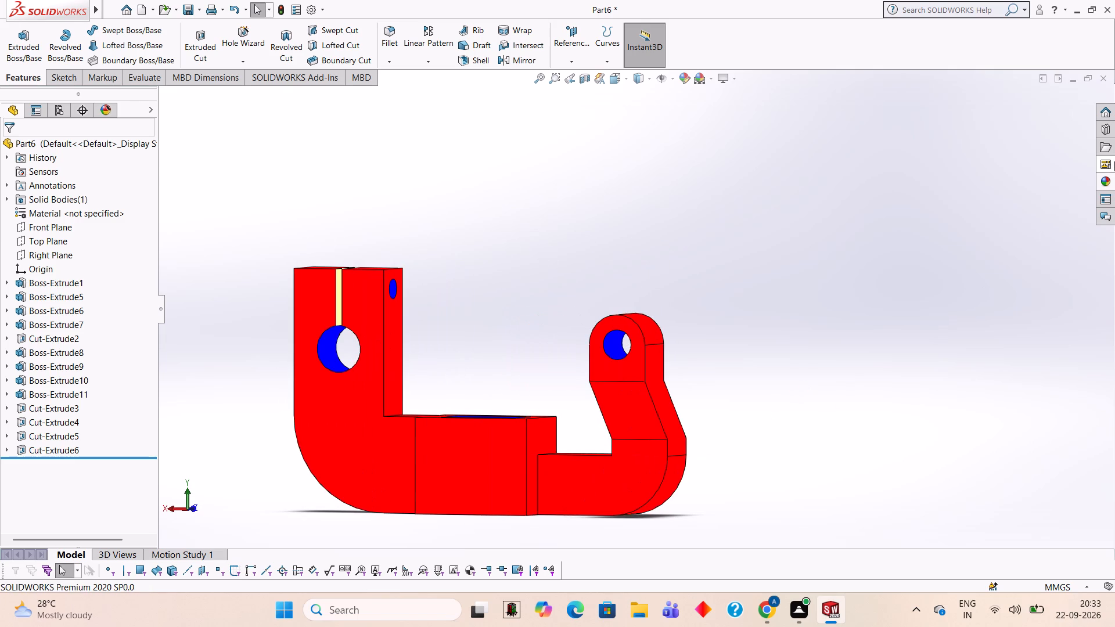
{"action": "left_click", "coordinate": [1106, 182]}
{"action": "left_click_drag", "start_coordinate": [981, 323], "coordinate": [527, 433]}
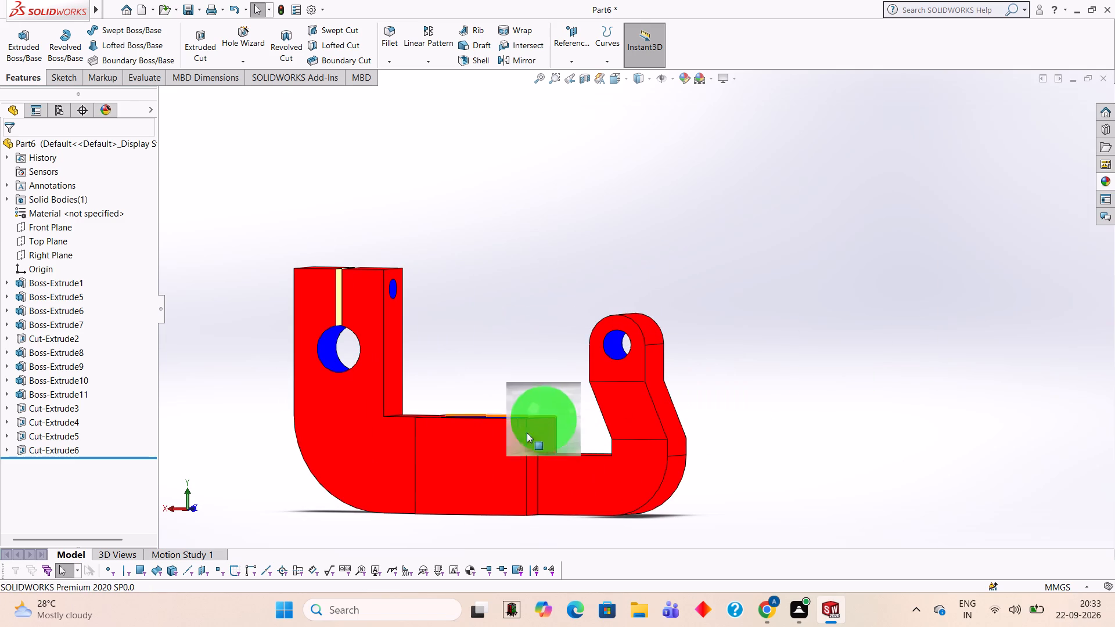
{"action": "left_click_drag", "start_coordinate": [527, 433], "coordinate": [483, 455]}
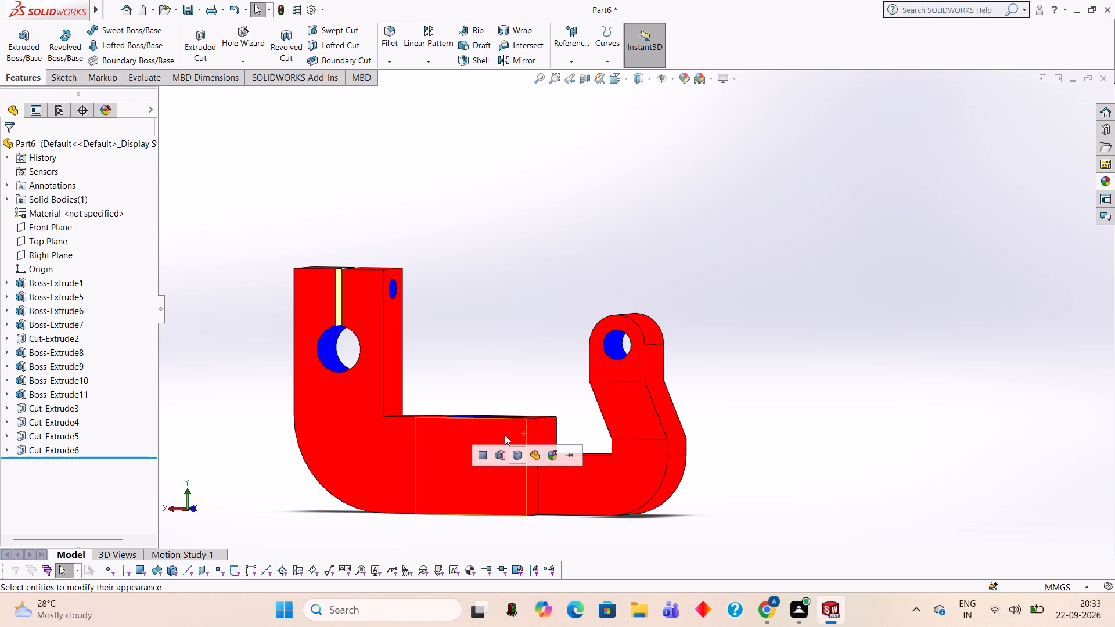
{"action": "left_click", "coordinate": [1107, 180]}
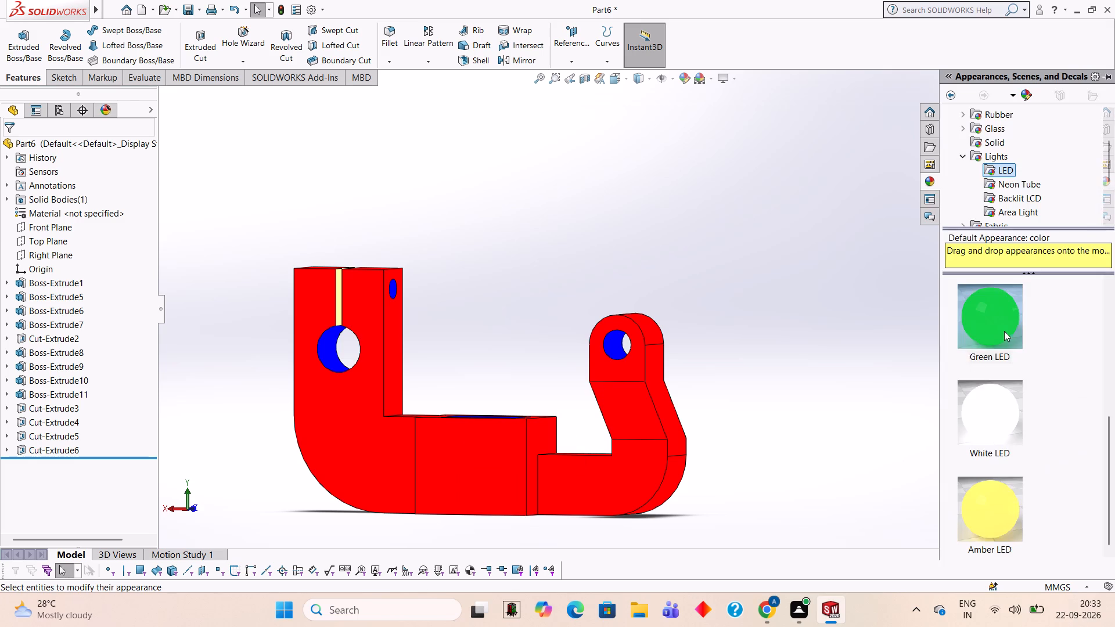
{"action": "left_click_drag", "start_coordinate": [1006, 330], "coordinate": [505, 476]}
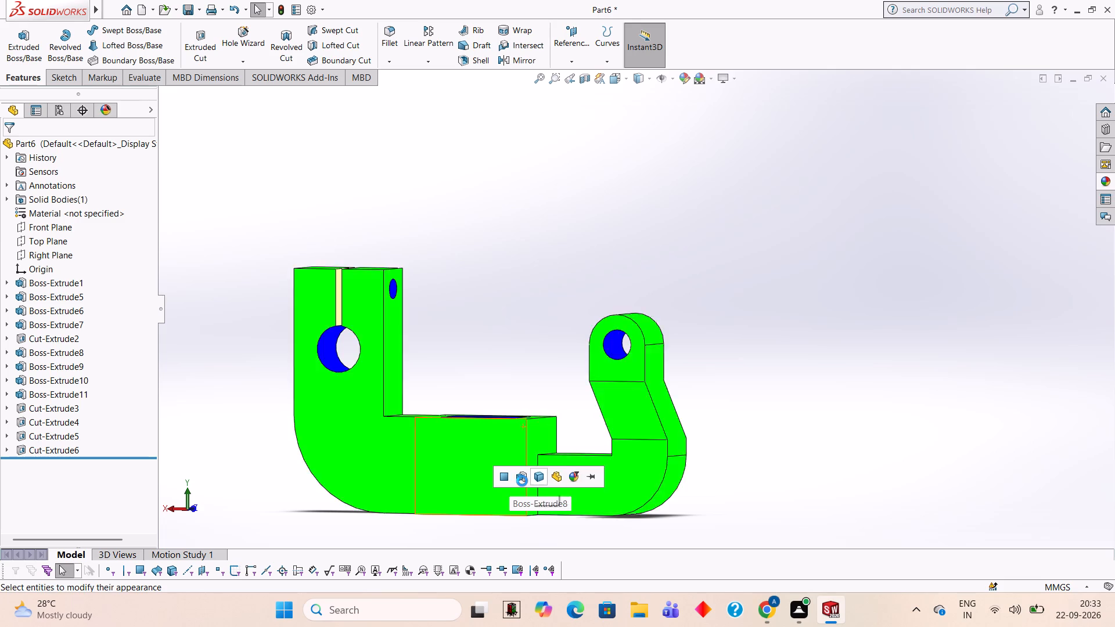
{"action": "left_click", "coordinate": [519, 480]}
Apply the Green LED appearance to only the base's rear face beside the middle block, at the short arm's end.
{"action": "middle_click_drag", "start_coordinate": [780, 334], "coordinate": [748, 311]}
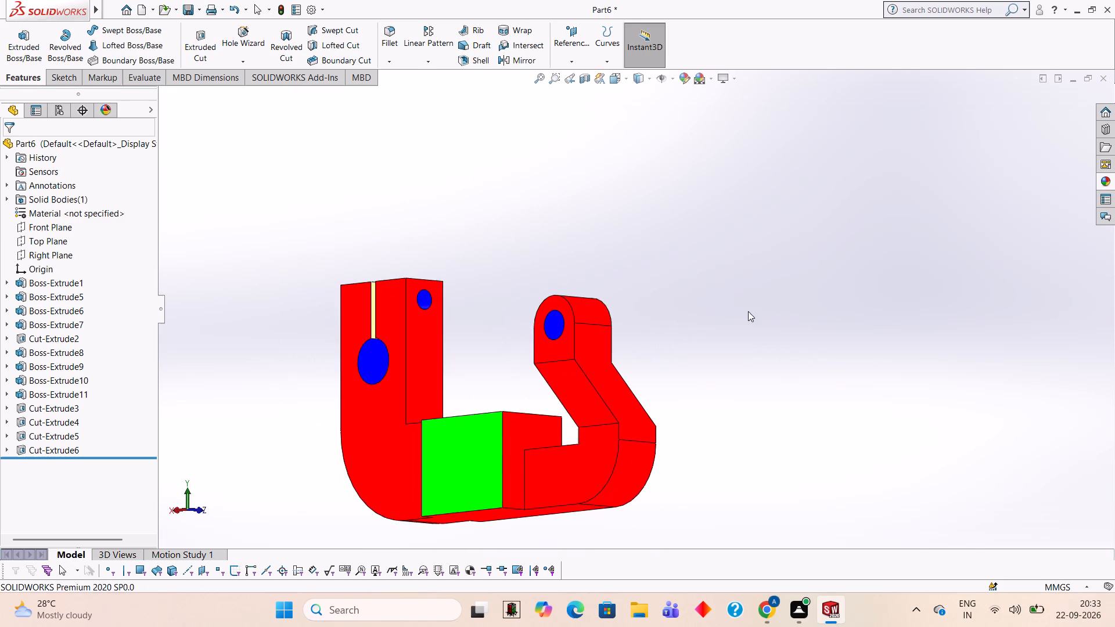
{"action": "scroll", "coordinate": [739, 318], "scroll_direction": "down", "scroll_amount": 1}
{"action": "left_click", "coordinate": [1102, 177]}
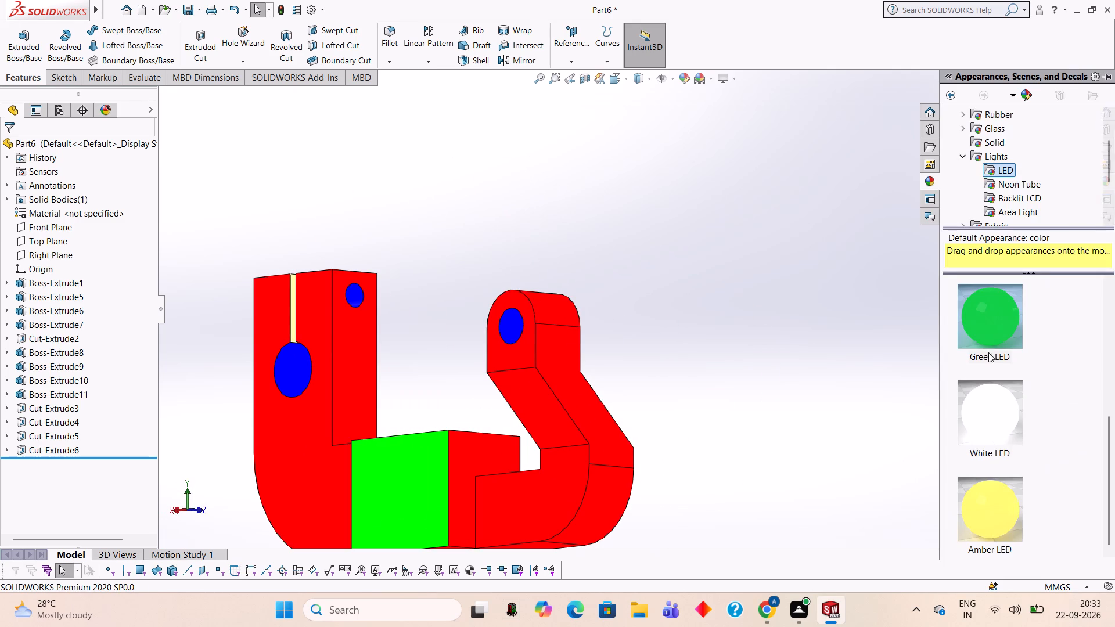
{"action": "left_click_drag", "start_coordinate": [984, 326], "coordinate": [548, 491]}
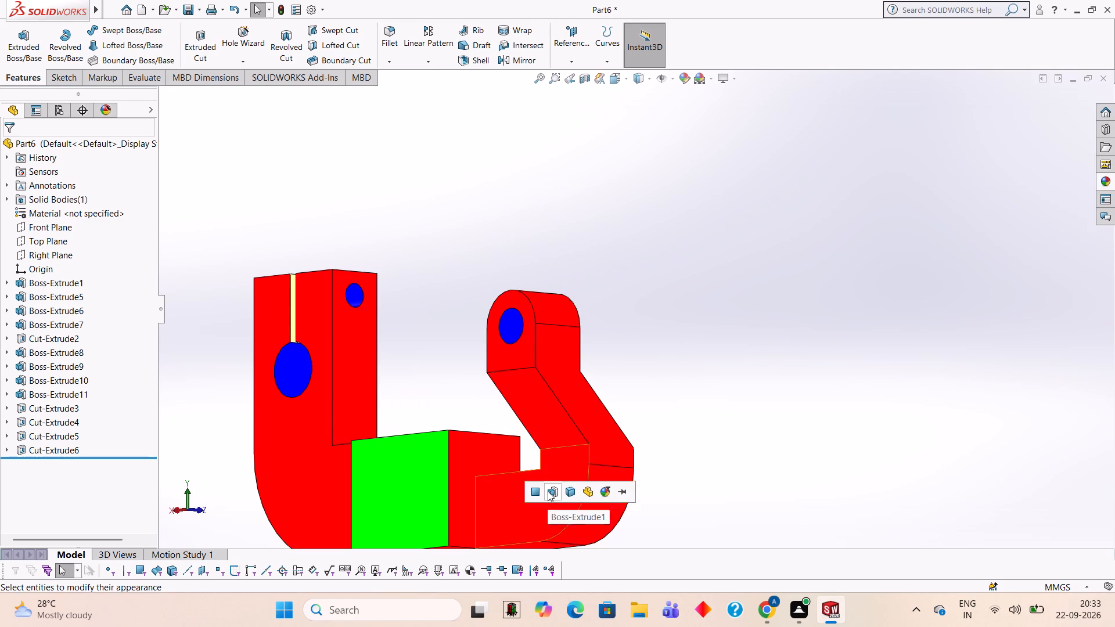
{"action": "left_click", "coordinate": [537, 491]}
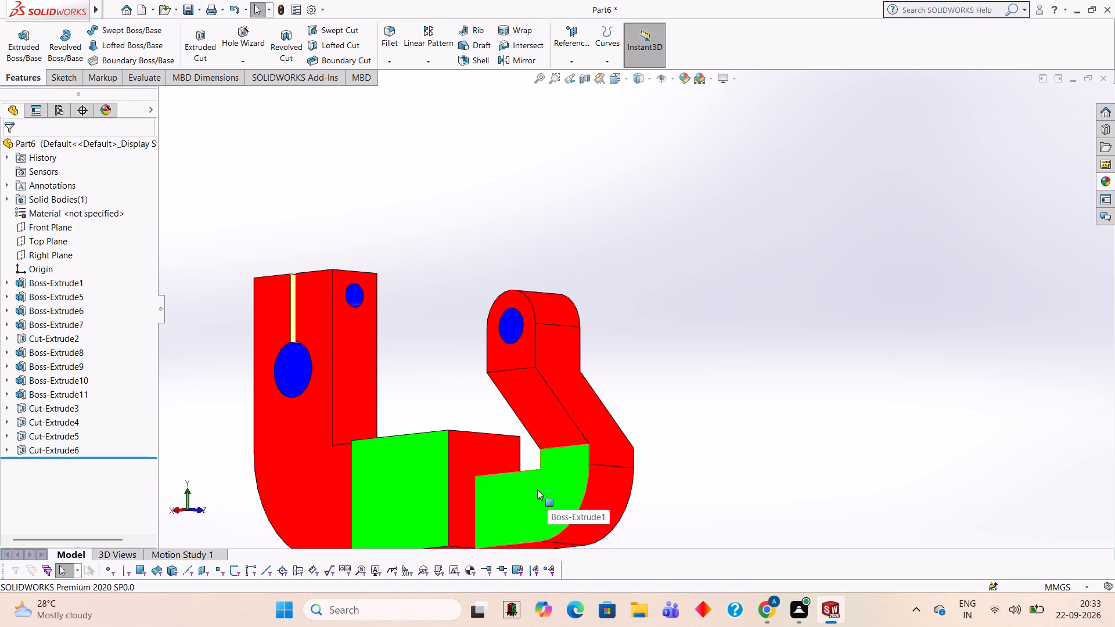
Examine the bracket's coloured and remaining red faces from several angles.
{"action": "middle_click_drag", "start_coordinate": [797, 384], "coordinate": [793, 376]}
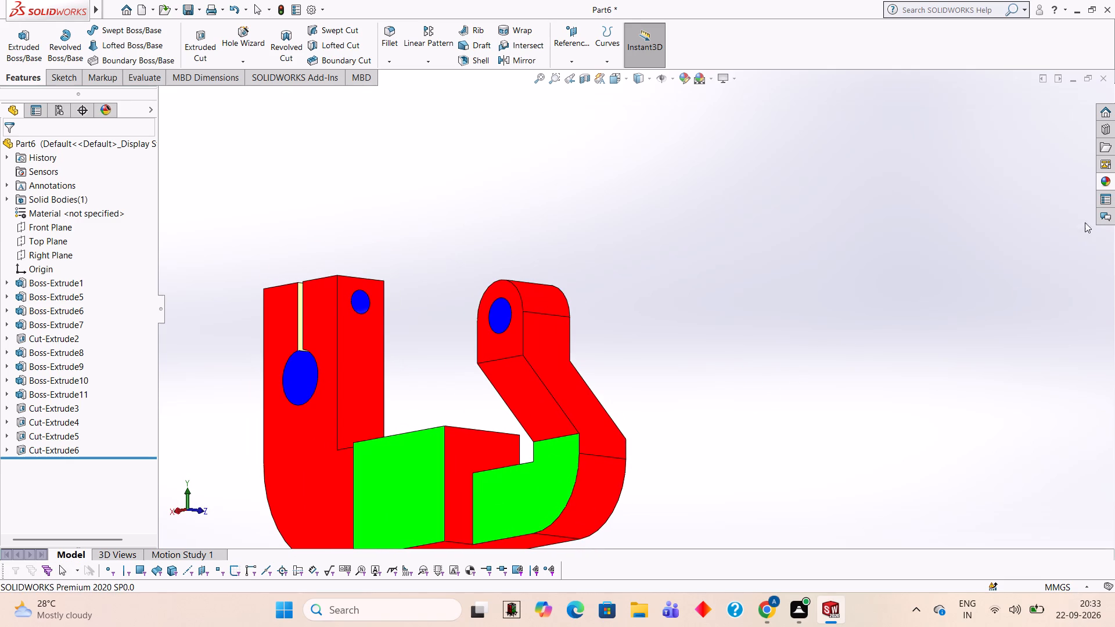
{"action": "middle_click_drag", "start_coordinate": [794, 271], "coordinate": [843, 432]}
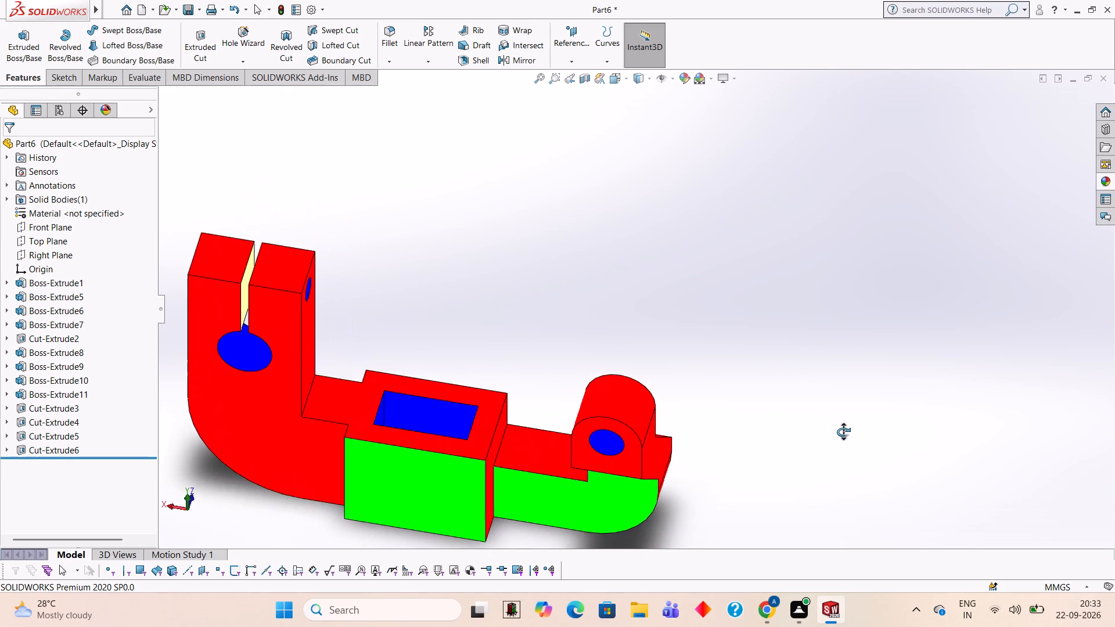
{"action": "middle_click_drag", "start_coordinate": [843, 432], "coordinate": [791, 369]}
{"action": "scroll", "coordinate": [747, 375], "scroll_direction": "down", "scroll_amount": 1}
{"action": "middle_click_drag", "start_coordinate": [791, 343], "coordinate": [706, 273]}
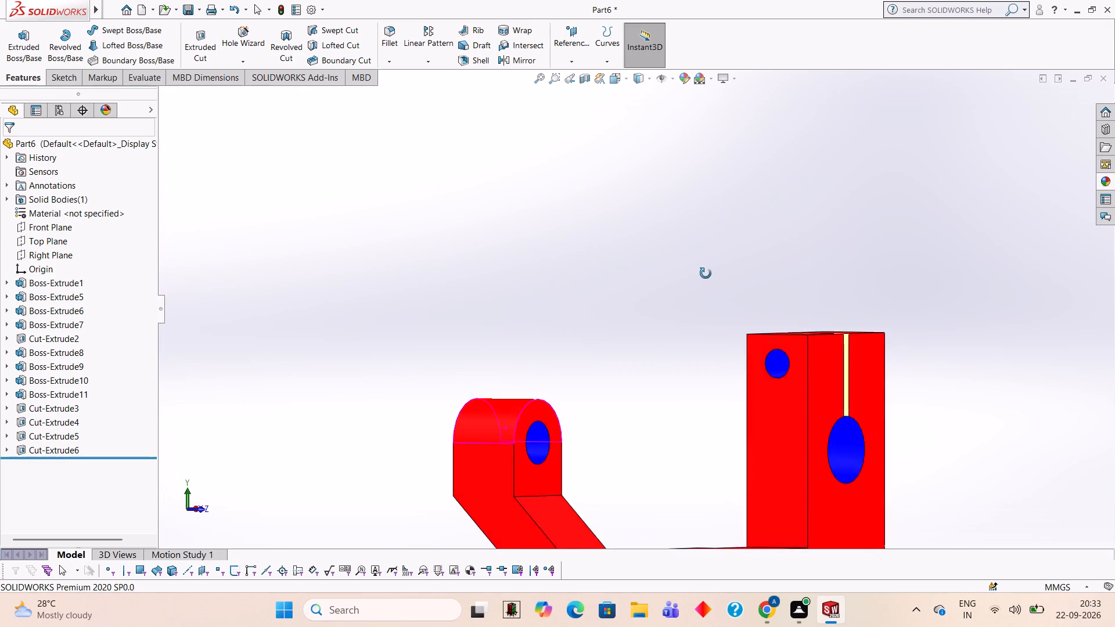
{"action": "middle_click_drag", "start_coordinate": [706, 273], "coordinate": [713, 272]}
{"action": "scroll", "coordinate": [700, 282], "scroll_direction": "up", "scroll_amount": 3}
{"action": "middle_click_drag", "start_coordinate": [920, 392], "coordinate": [880, 461]}
{"action": "middle_click_drag", "start_coordinate": [876, 372], "coordinate": [944, 272]}
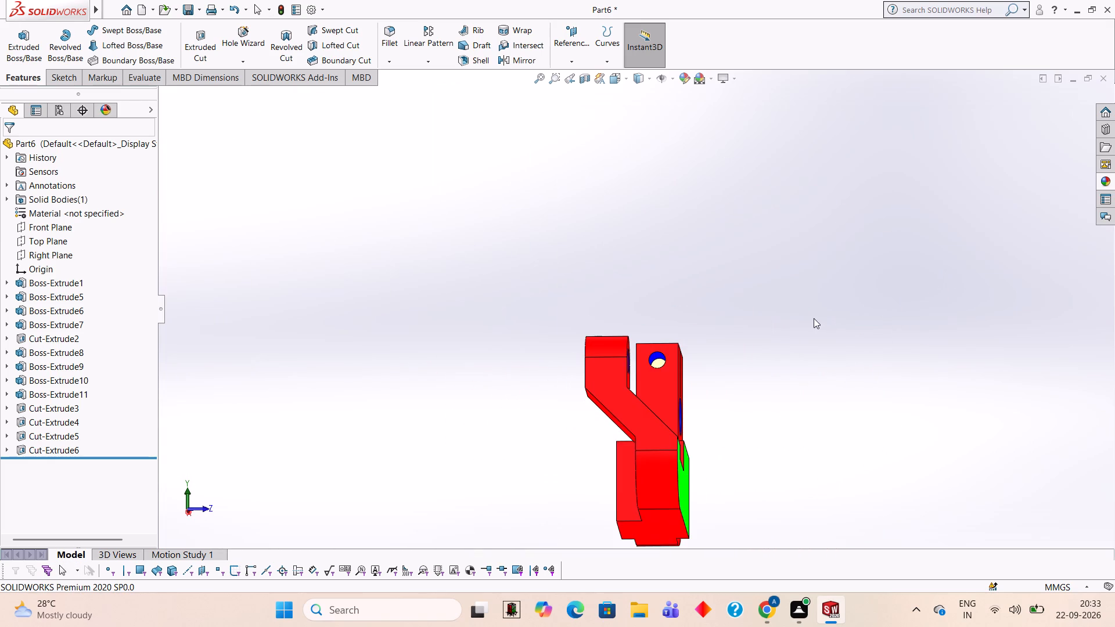
{"action": "middle_click_drag", "start_coordinate": [827, 316], "coordinate": [887, 342]}
{"action": "middle_click_drag", "start_coordinate": [897, 328], "coordinate": [949, 337]}
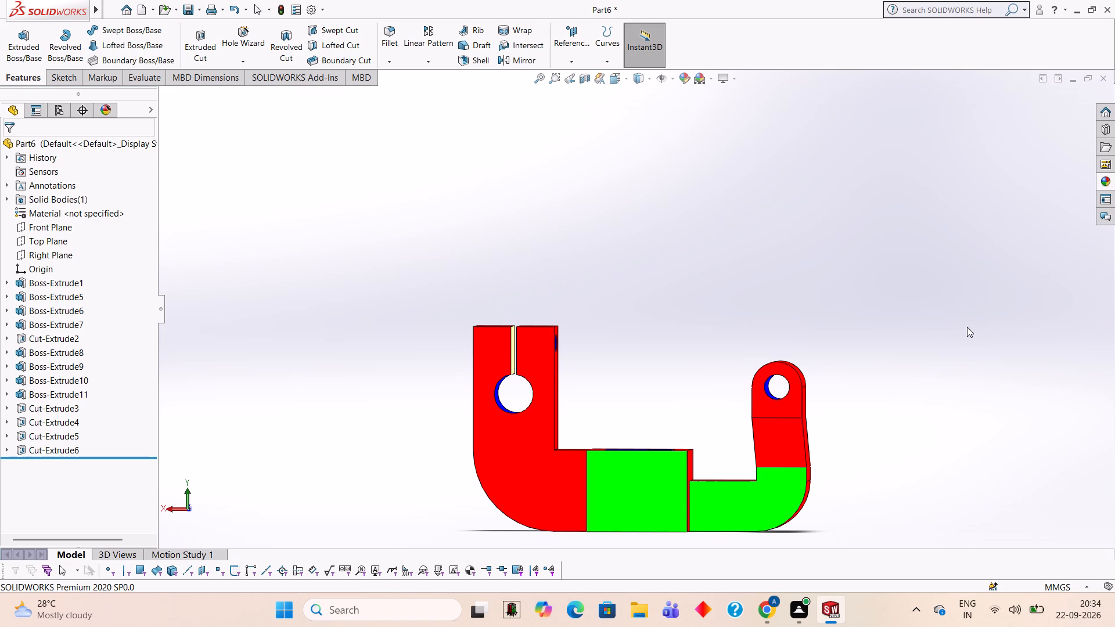
Apply the Green LED appearance to only the curved end face of the base below the short arm.
{"action": "middle_click_drag", "start_coordinate": [867, 336], "coordinate": [814, 304]}
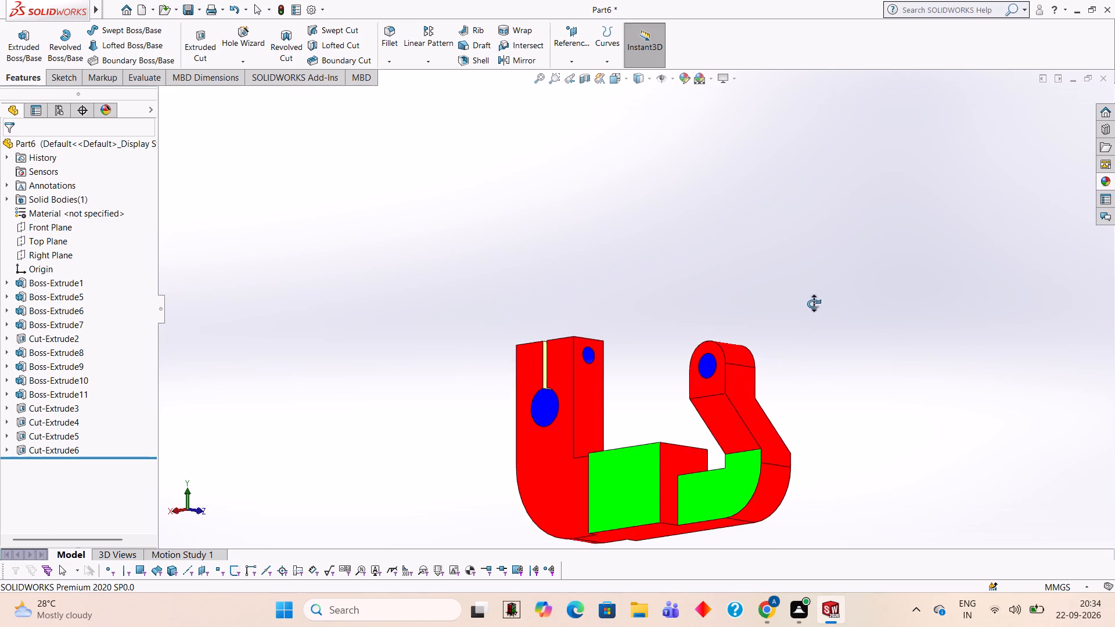
{"action": "middle_click_drag", "start_coordinate": [814, 304], "coordinate": [809, 301]}
{"action": "left_click", "coordinate": [1112, 178]}
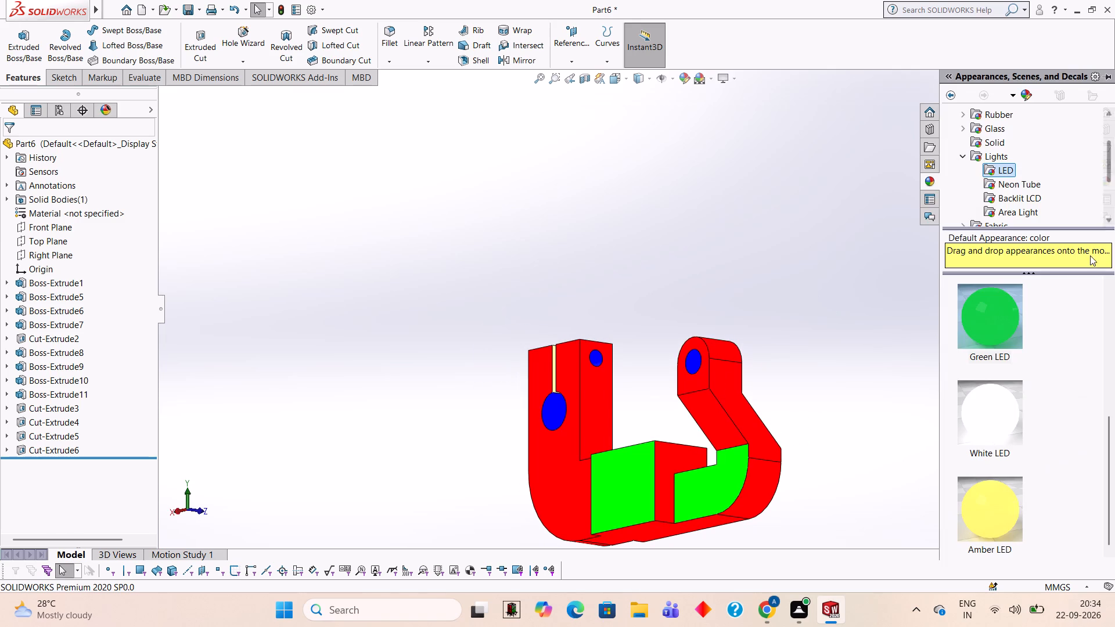
{"action": "left_click_drag", "start_coordinate": [998, 325], "coordinate": [747, 528]}
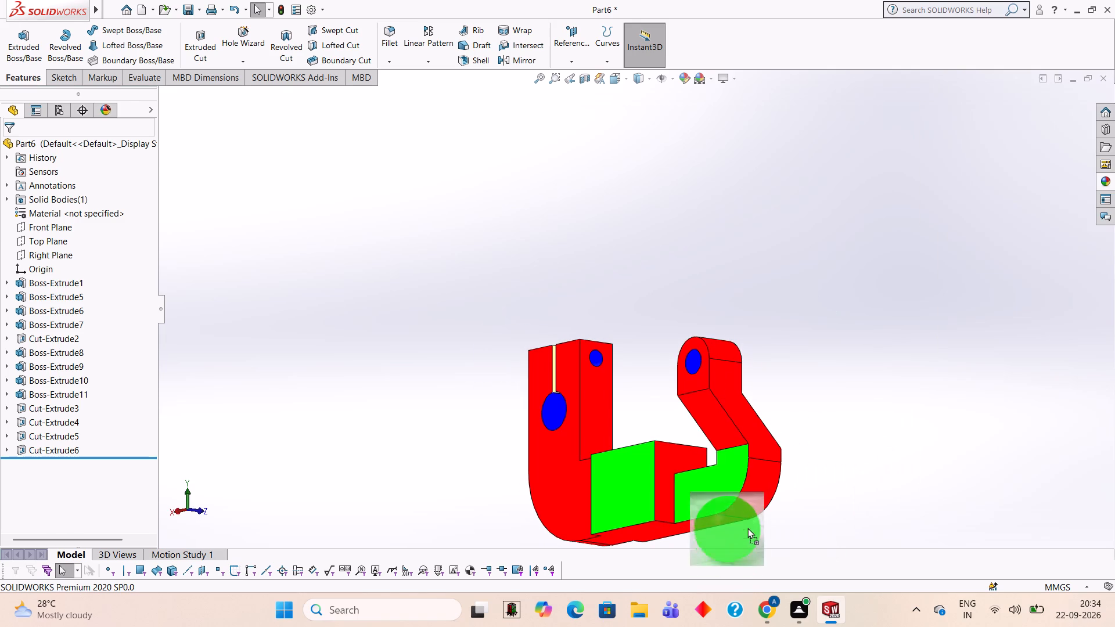
{"action": "left_click_drag", "start_coordinate": [747, 528], "coordinate": [770, 494]}
{"action": "left_click", "coordinate": [768, 494]}
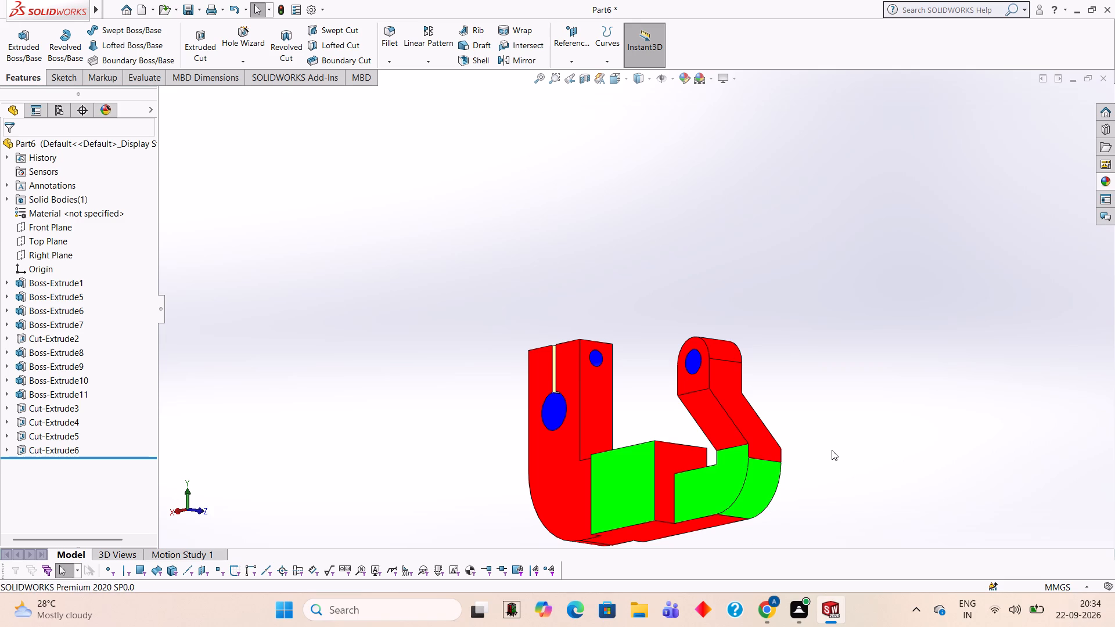
Apply the Green LED appearance to only the flat underside face of the bracket's base.
{"action": "scroll", "coordinate": [774, 512], "scroll_direction": "down", "scroll_amount": 1}
{"action": "scroll", "coordinate": [659, 525], "scroll_direction": "down", "scroll_amount": 1}
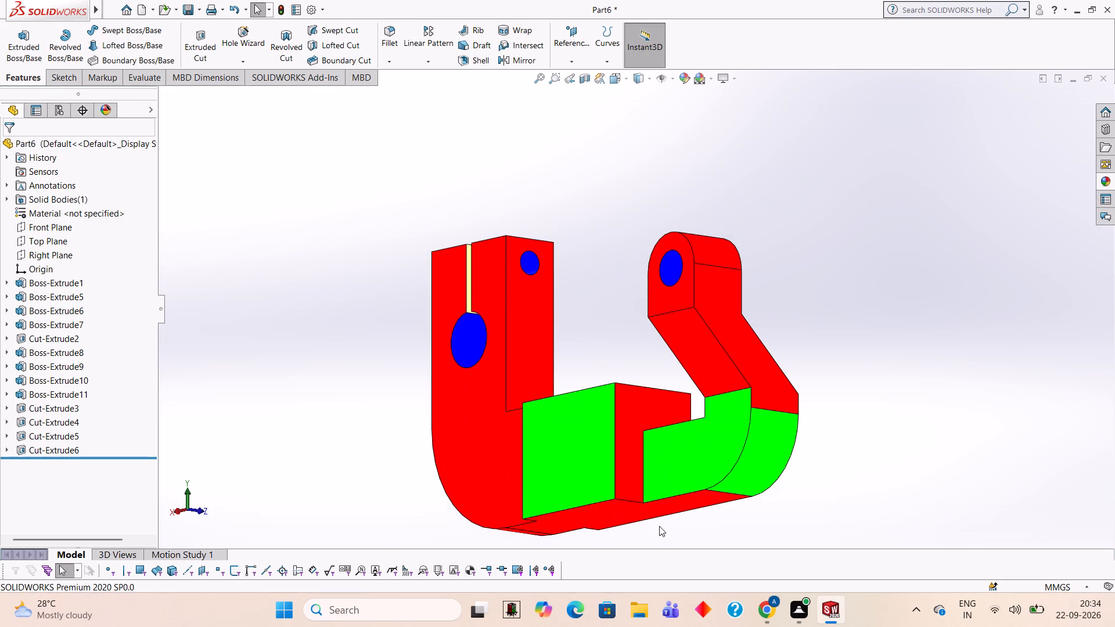
{"action": "middle_click_drag", "start_coordinate": [659, 526], "coordinate": [692, 431]}
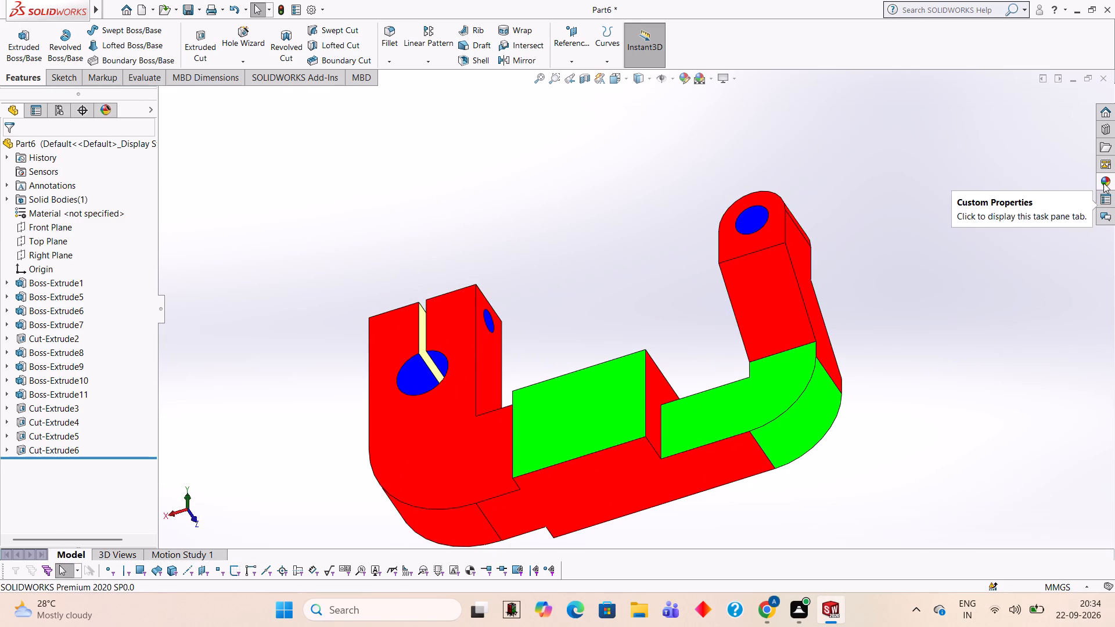
{"action": "left_click", "coordinate": [1103, 183]}
{"action": "left_click_drag", "start_coordinate": [1000, 323], "coordinate": [652, 483]}
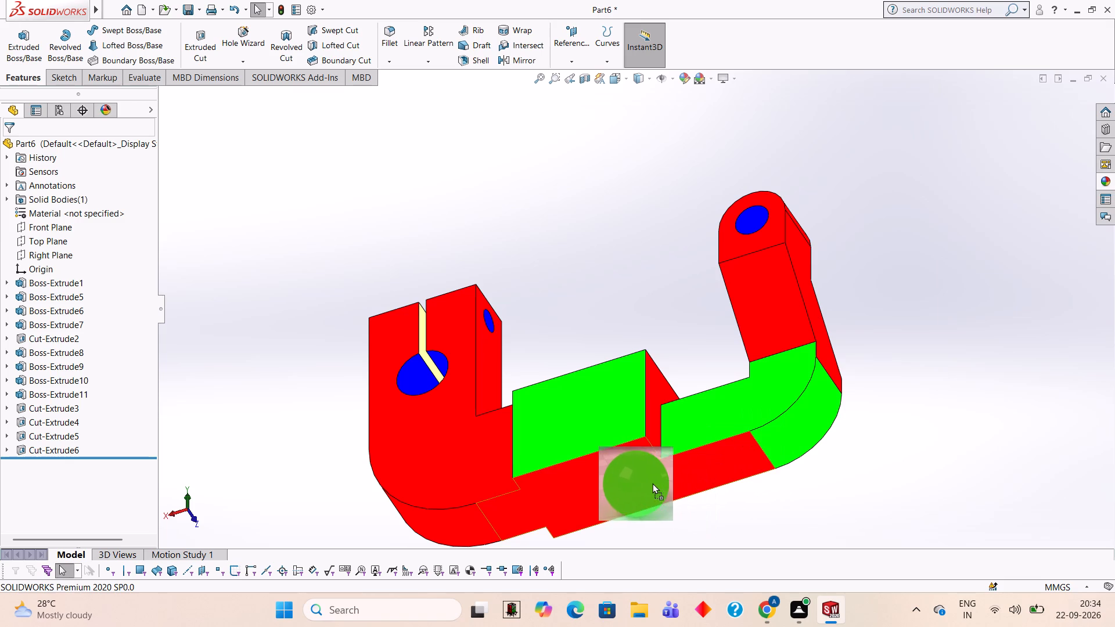
{"action": "left_click_drag", "start_coordinate": [652, 483], "coordinate": [647, 481]}
{"action": "left_click", "coordinate": [647, 481]}
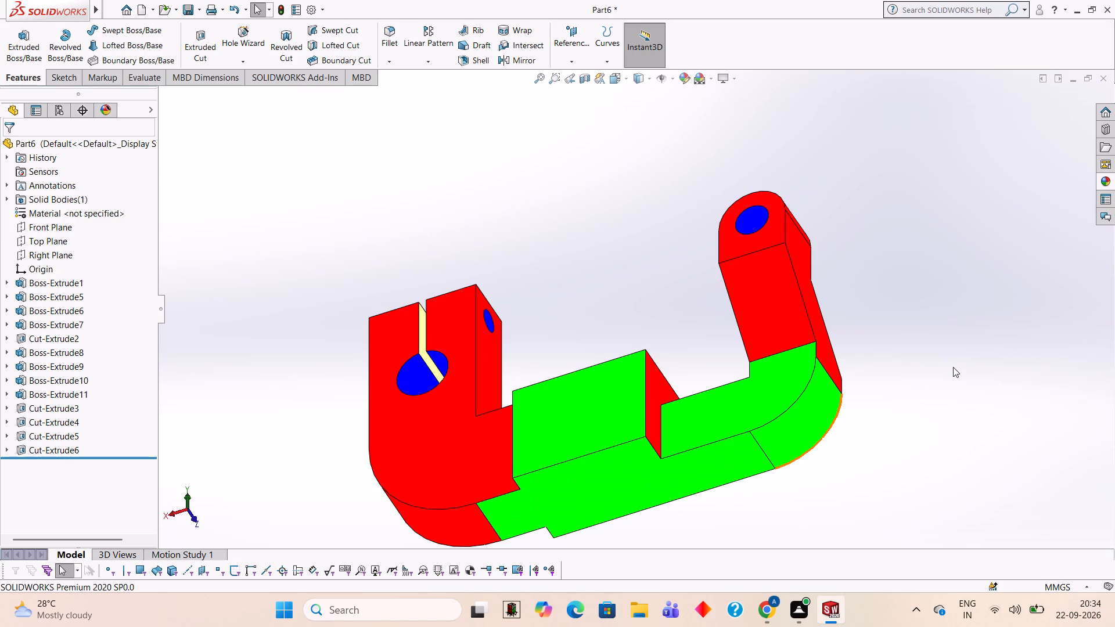
Apply the Green LED appearance to only the middle block's end face that faces the short arm.
{"action": "middle_click_drag", "start_coordinate": [953, 367], "coordinate": [900, 473]}
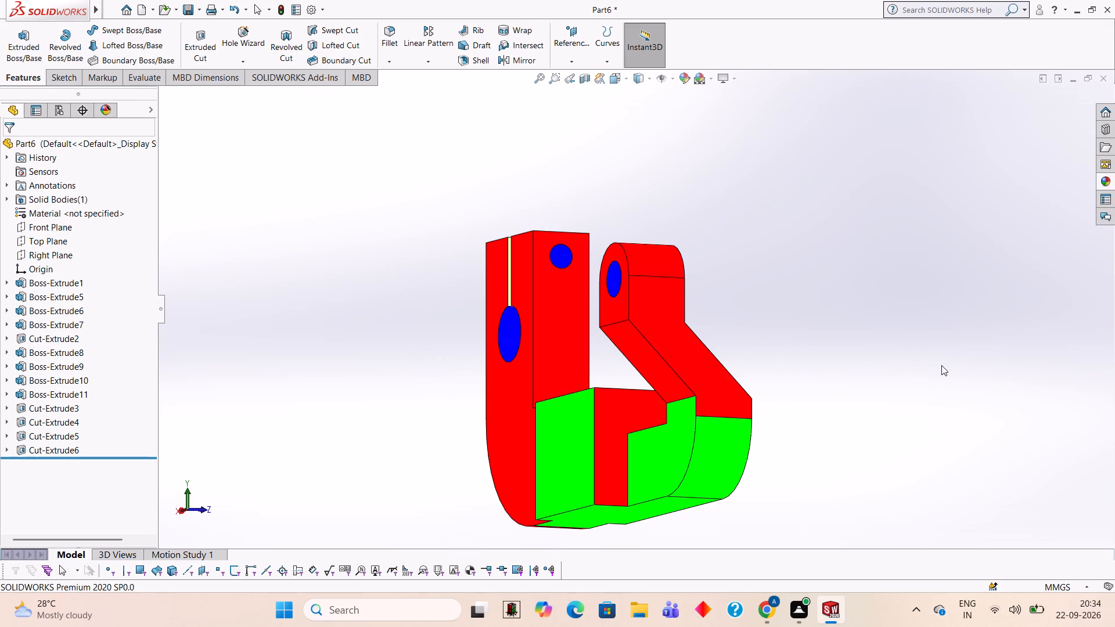
{"action": "middle_click_drag", "start_coordinate": [943, 376], "coordinate": [773, 410]}
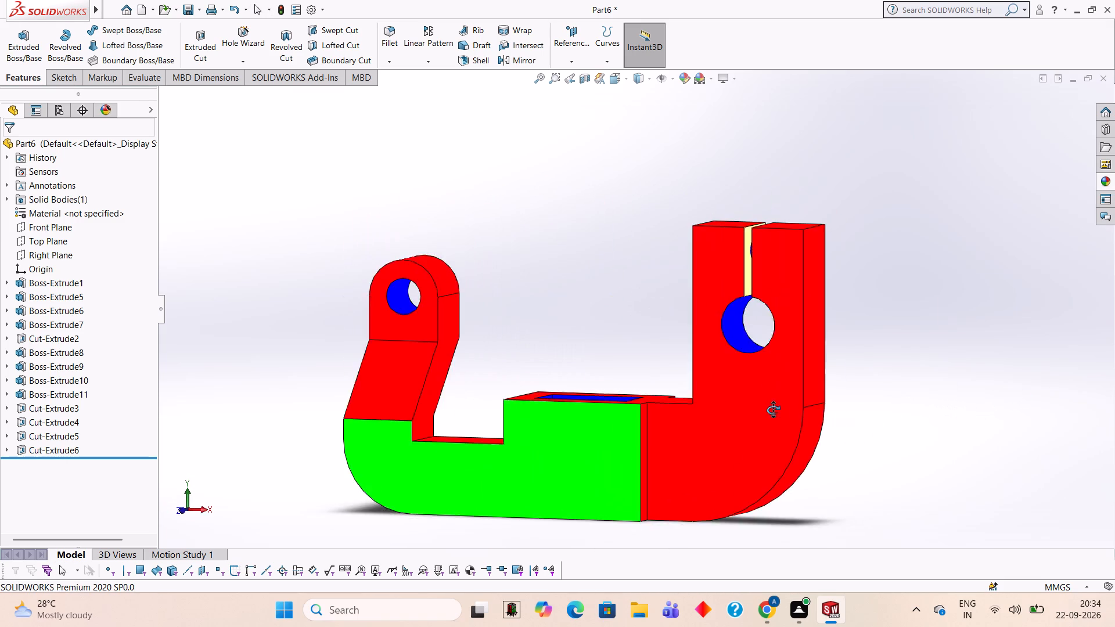
{"action": "middle_click_drag", "start_coordinate": [773, 410], "coordinate": [956, 381]}
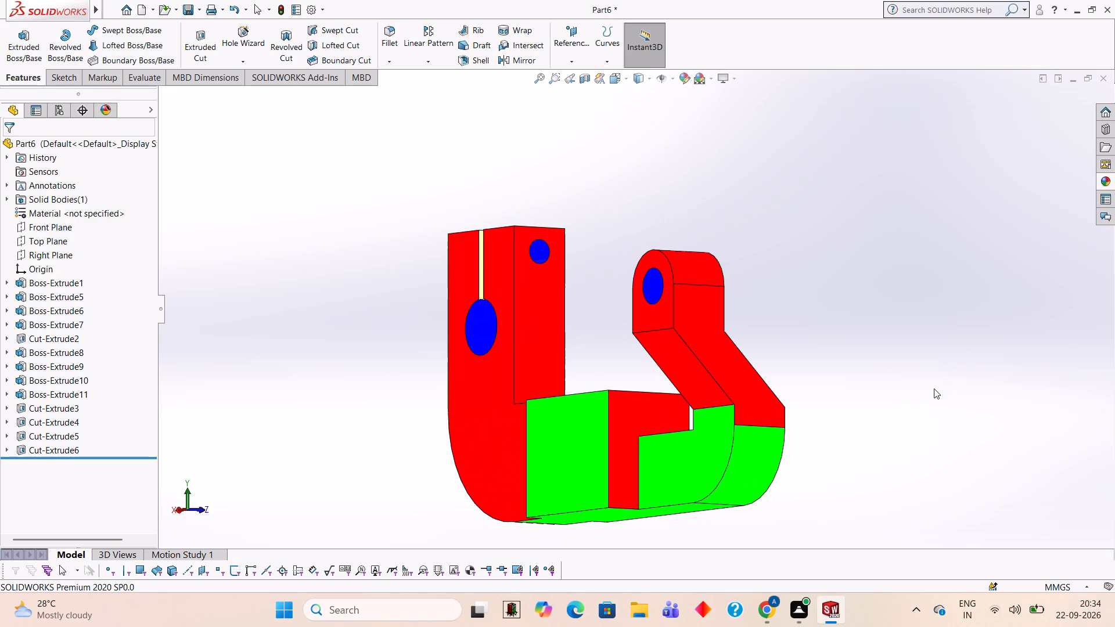
{"action": "left_click", "coordinate": [1110, 185]}
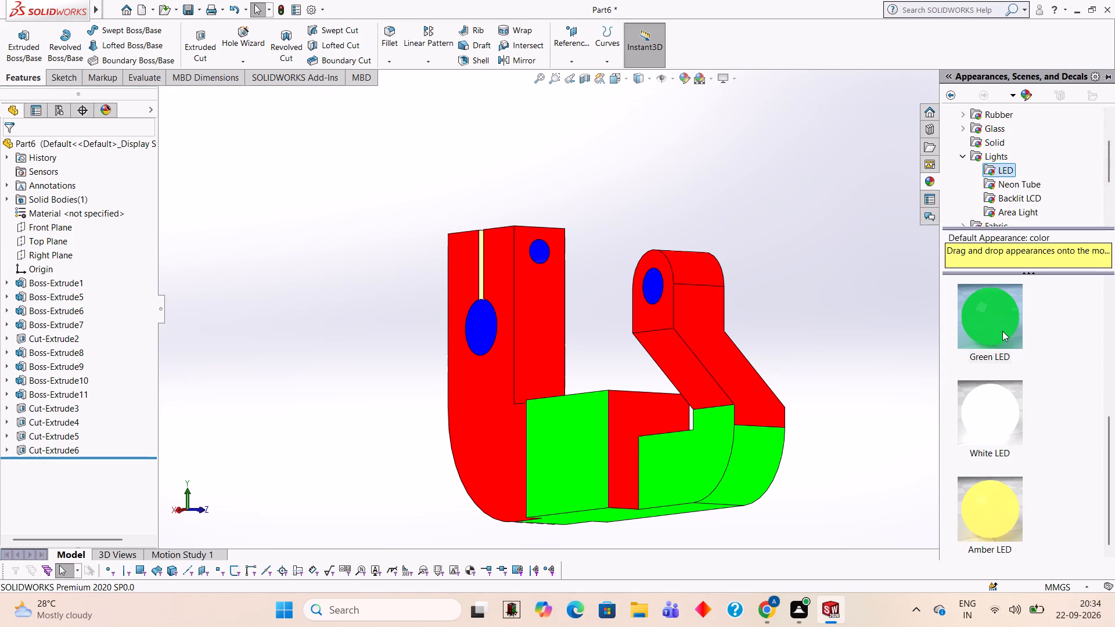
{"action": "left_click_drag", "start_coordinate": [1002, 331], "coordinate": [633, 457]}
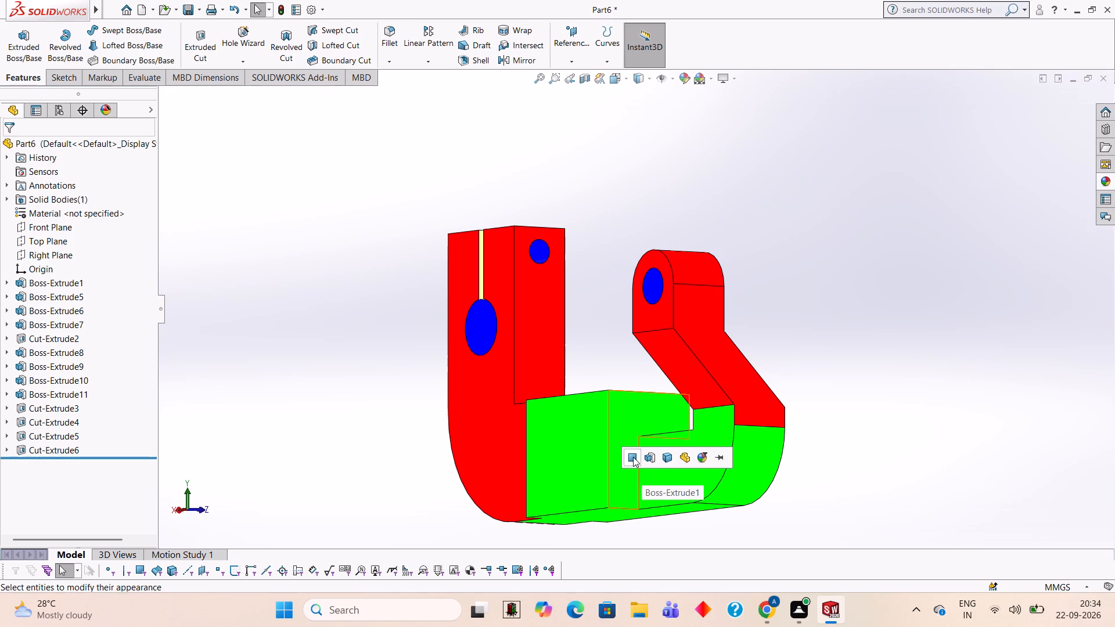
{"action": "left_click", "coordinate": [633, 457]}
Apply the Green LED appearance to only the base's top face between the short arm and the middle block.
{"action": "middle_click_drag", "start_coordinate": [868, 448], "coordinate": [768, 487]}
{"action": "scroll", "coordinate": [701, 473], "scroll_direction": "up", "scroll_amount": 2}
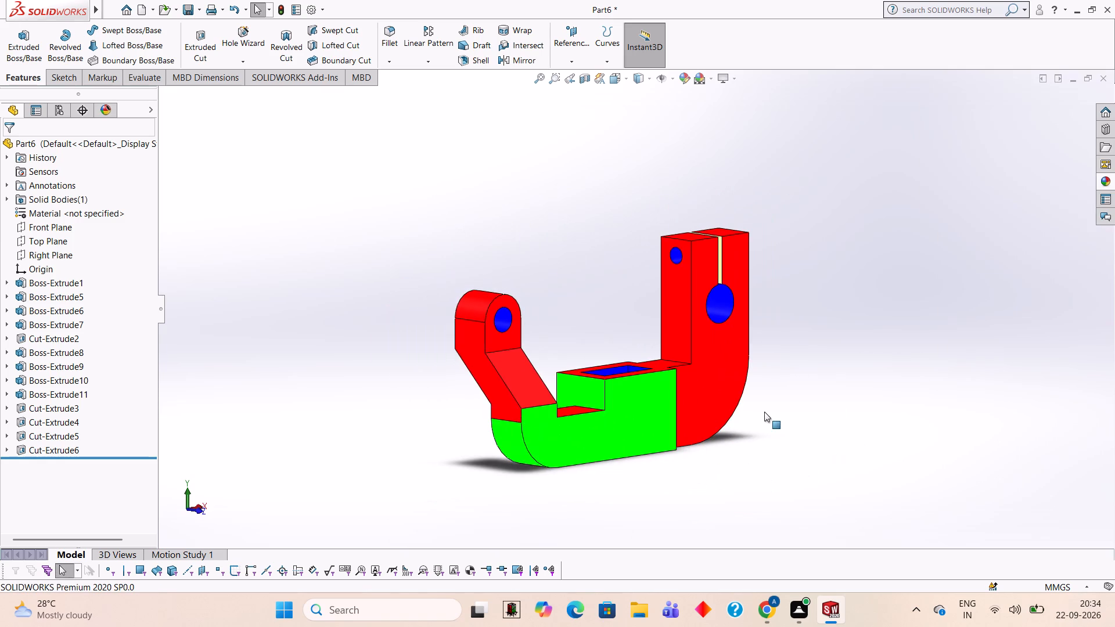
{"action": "middle_click_drag", "start_coordinate": [770, 415], "coordinate": [738, 505]}
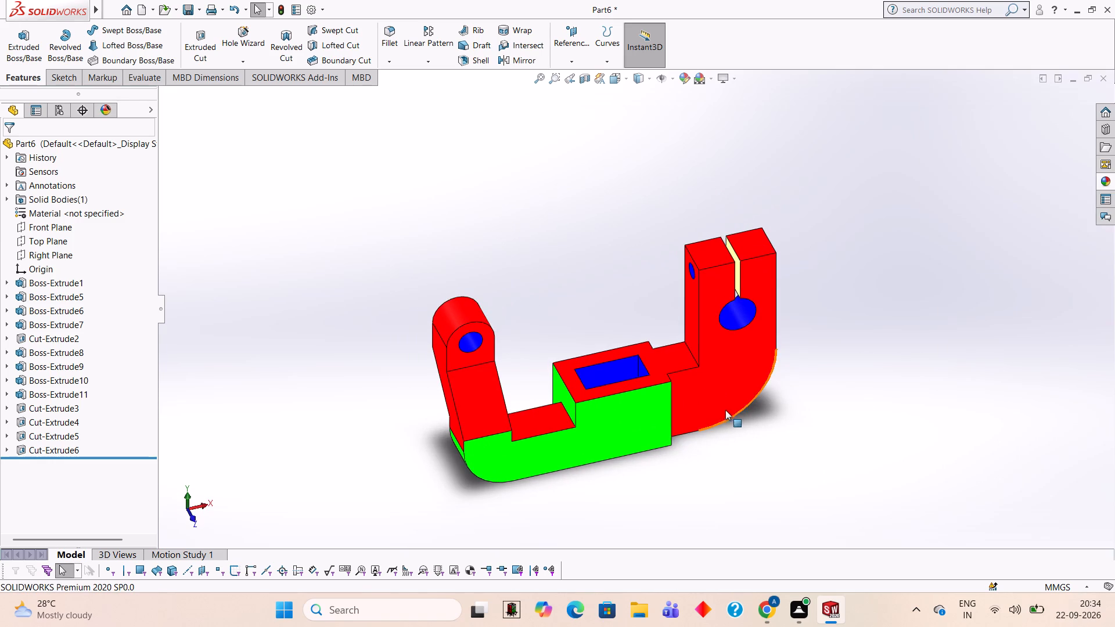
{"action": "middle_click_drag", "start_coordinate": [725, 409], "coordinate": [728, 469]}
{"action": "scroll", "coordinate": [532, 416], "scroll_direction": "down", "scroll_amount": 2}
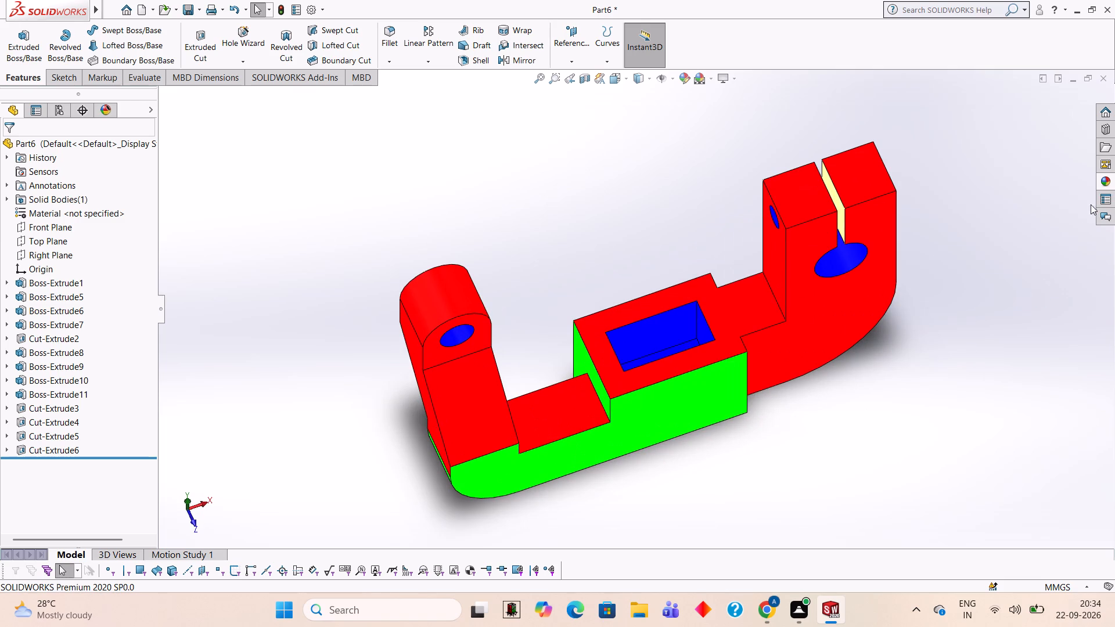
{"action": "left_click", "coordinate": [1106, 186]}
{"action": "left_click_drag", "start_coordinate": [976, 316], "coordinate": [630, 416]}
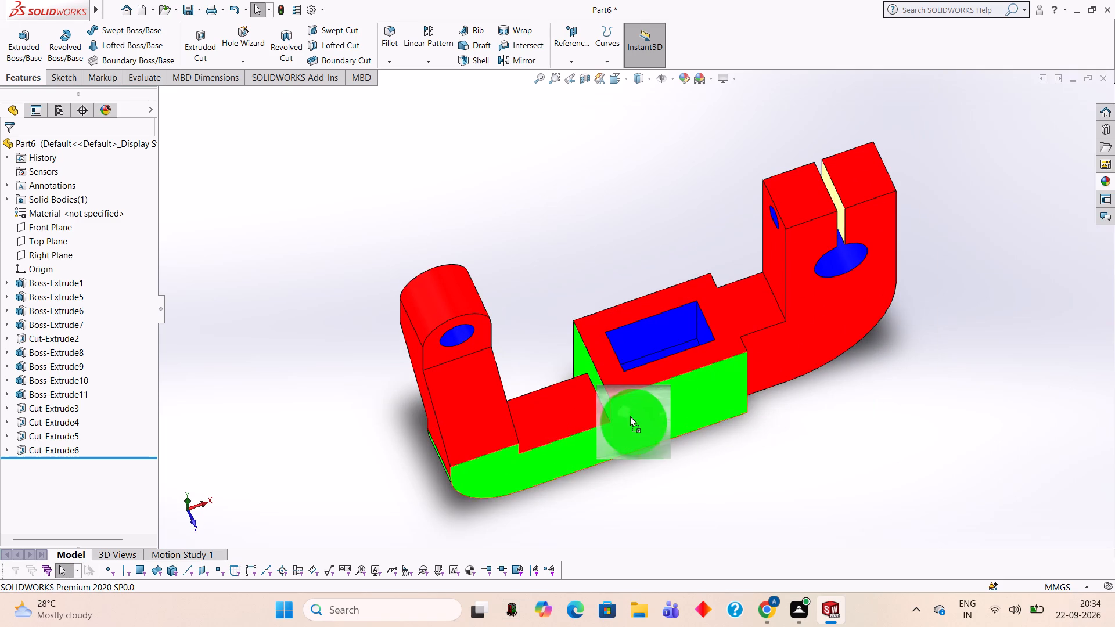
{"action": "left_click_drag", "start_coordinate": [630, 416], "coordinate": [566, 415]}
{"action": "left_click", "coordinate": [566, 415]}
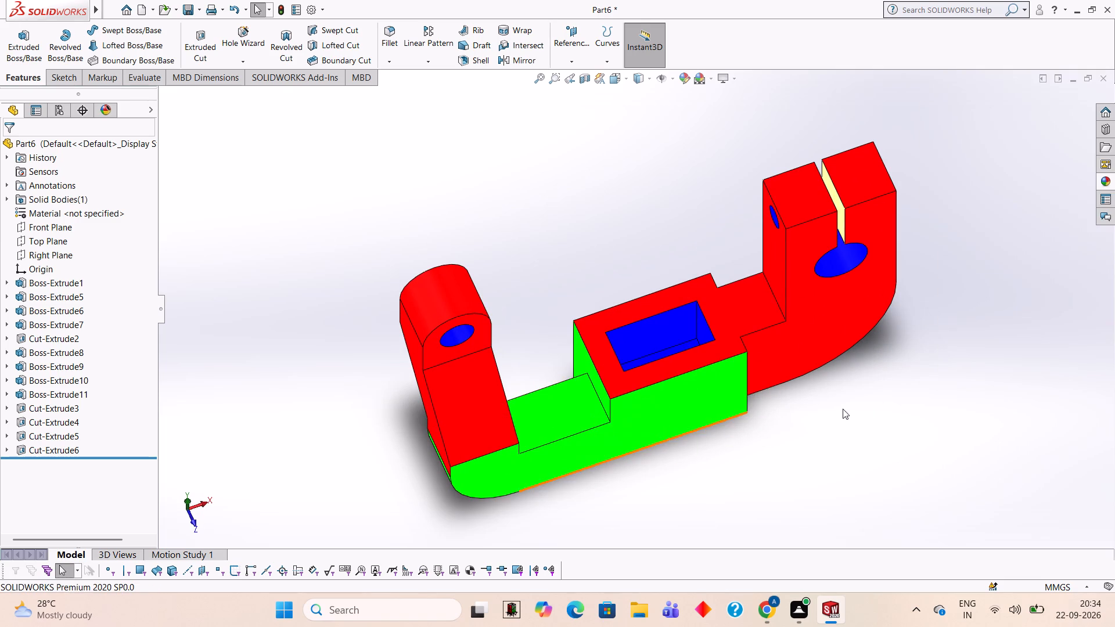
Apply the Yellow LED appearance to only the sloped front face of the short arm, below its eye.
{"action": "middle_click_drag", "start_coordinate": [845, 405], "coordinate": [844, 339]}
{"action": "scroll", "coordinate": [823, 428], "scroll_direction": "up", "scroll_amount": 1}
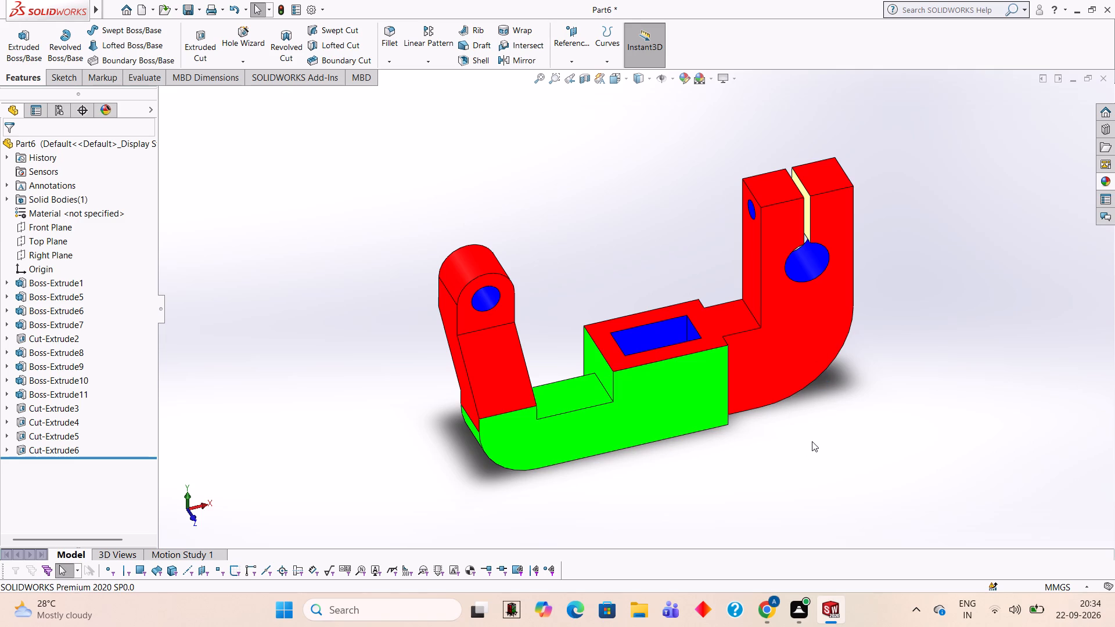
{"action": "left_click", "coordinate": [1103, 179]}
{"action": "scroll", "coordinate": [1039, 410], "scroll_direction": "up", "scroll_amount": 3}
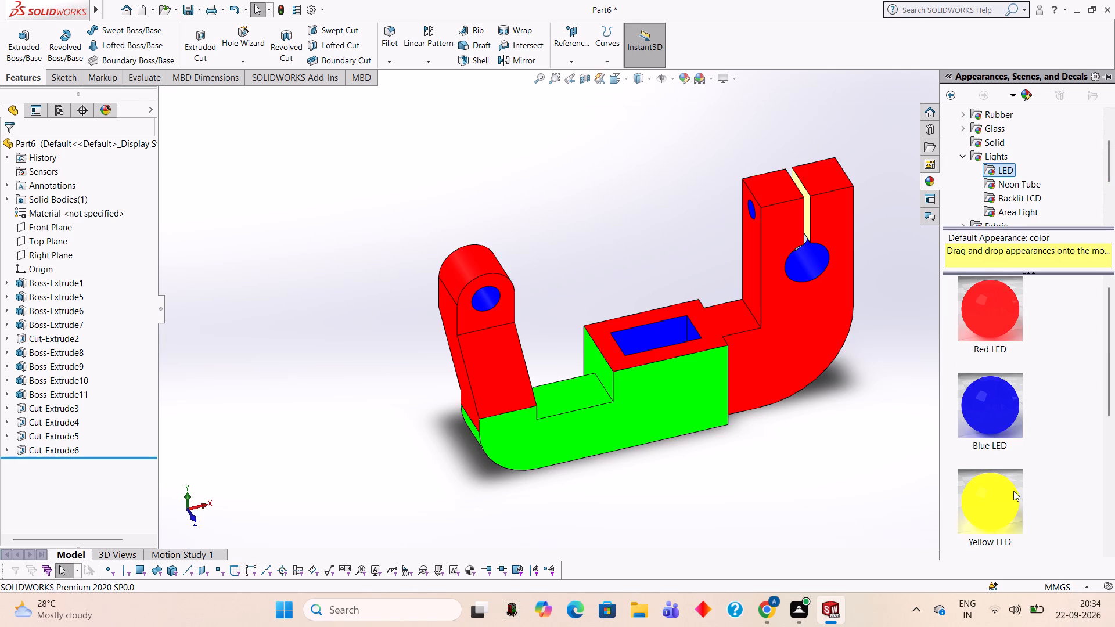
{"action": "left_click_drag", "start_coordinate": [999, 493], "coordinate": [494, 371]}
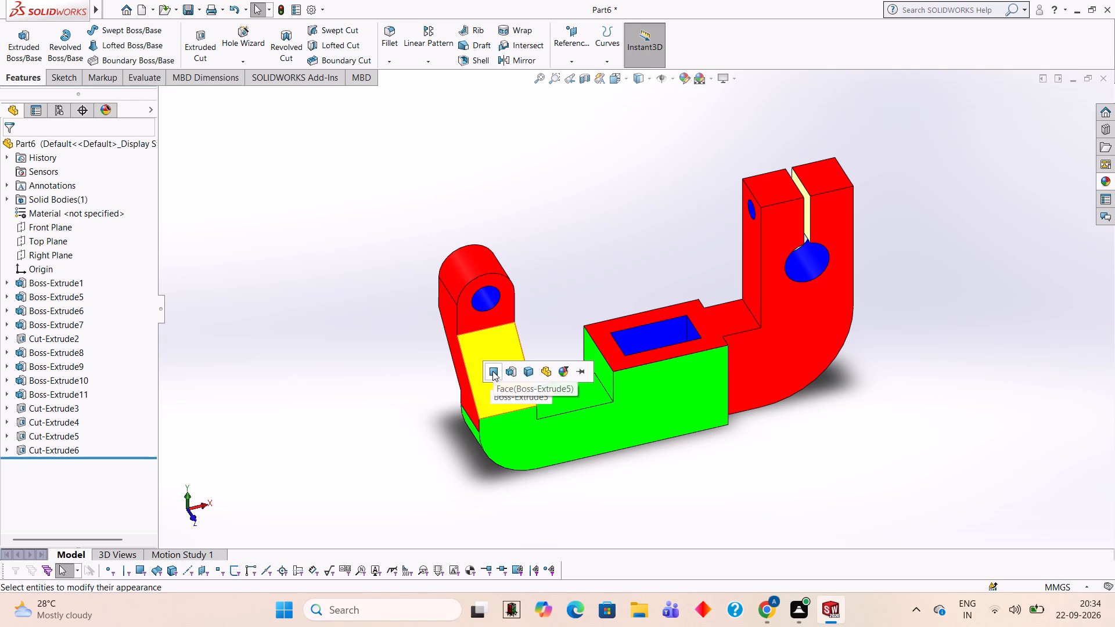
{"action": "left_click", "coordinate": [492, 371]}
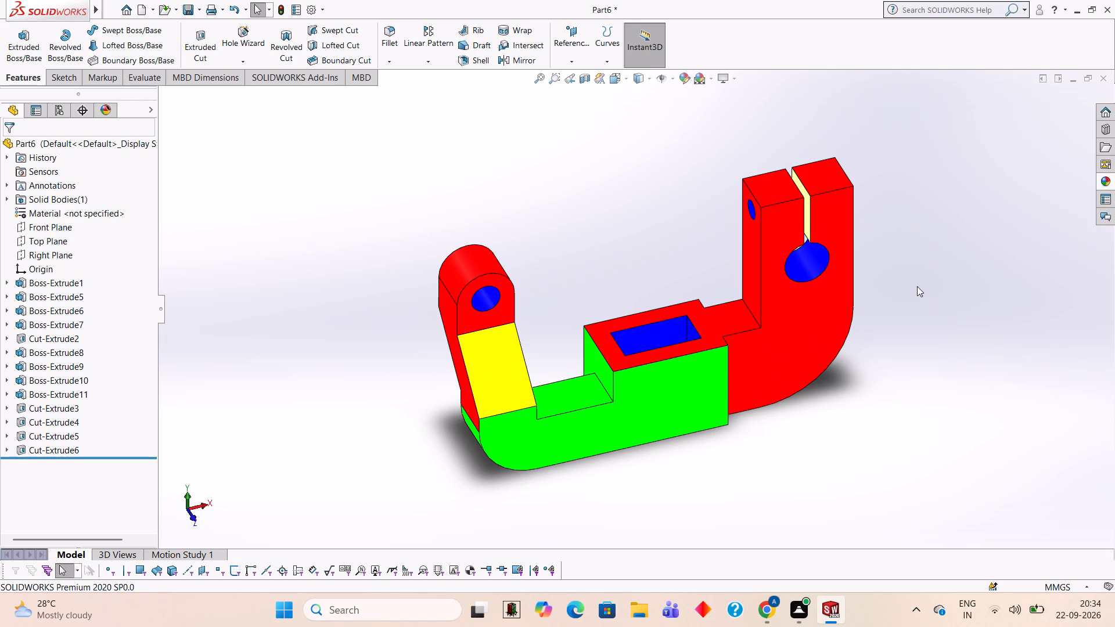
Apply the Yellow LED appearance to the rounded top surface of the short arm.
{"action": "left_click", "coordinate": [1106, 176]}
{"action": "left_click_drag", "start_coordinate": [984, 486], "coordinate": [438, 354]}
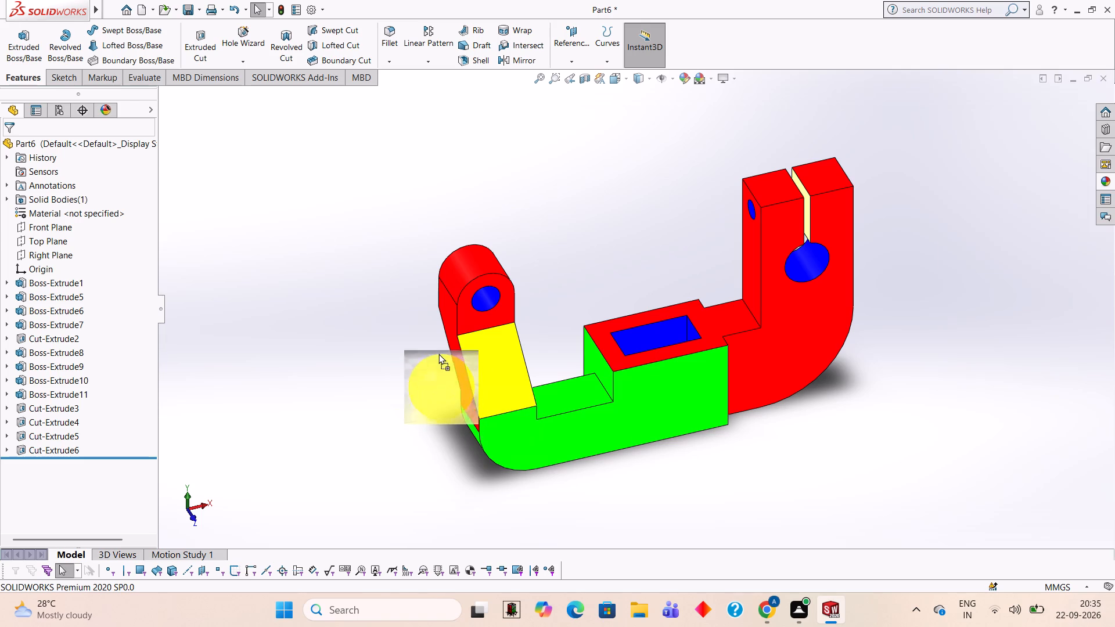
{"action": "left_click_drag", "start_coordinate": [438, 354], "coordinate": [458, 252]}
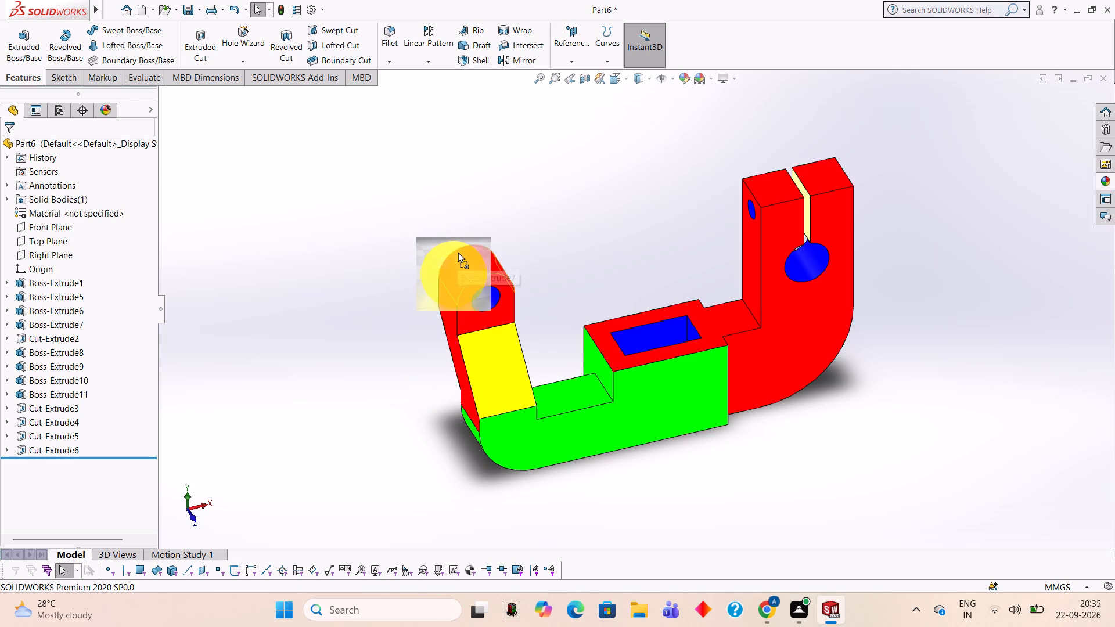
{"action": "left_click_drag", "start_coordinate": [458, 252], "coordinate": [458, 255]}
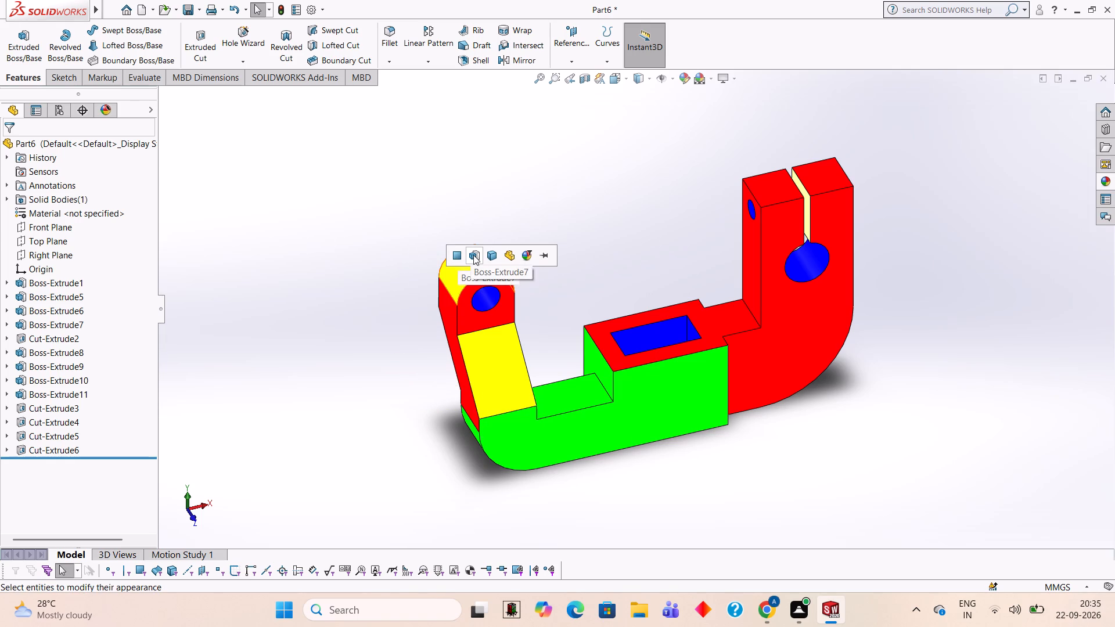
{"action": "left_click", "coordinate": [480, 256]}
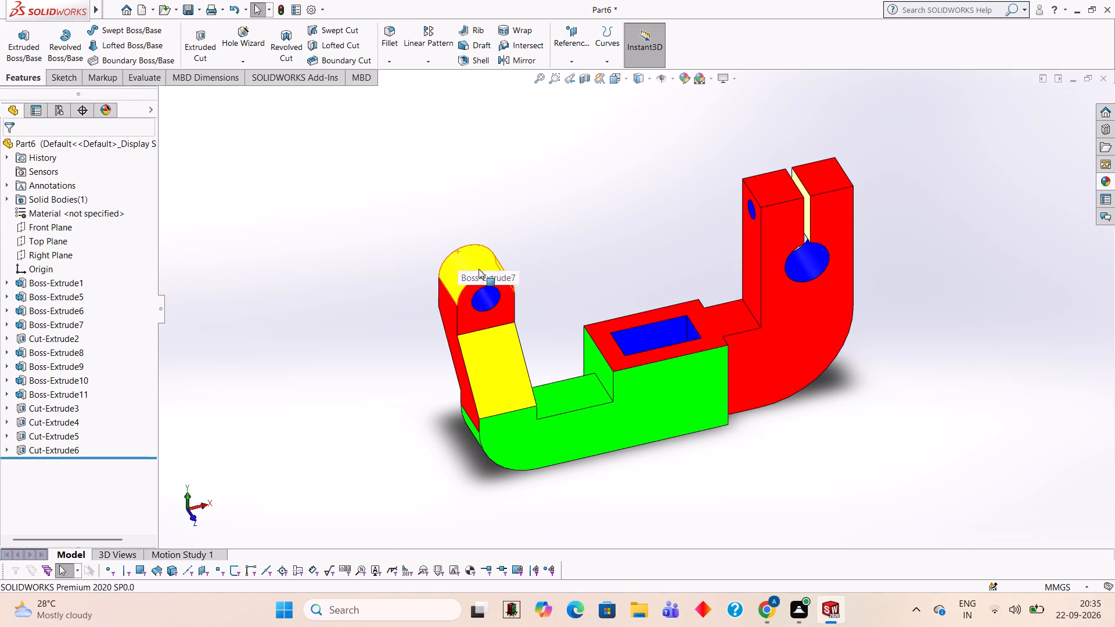
Apply the Yellow LED appearance to the short arm's outer side face, the bent profile facing away from the block.
{"action": "middle_click_drag", "start_coordinate": [650, 489], "coordinate": [694, 493]}
{"action": "scroll", "coordinate": [597, 456], "scroll_direction": "down", "scroll_amount": 2}
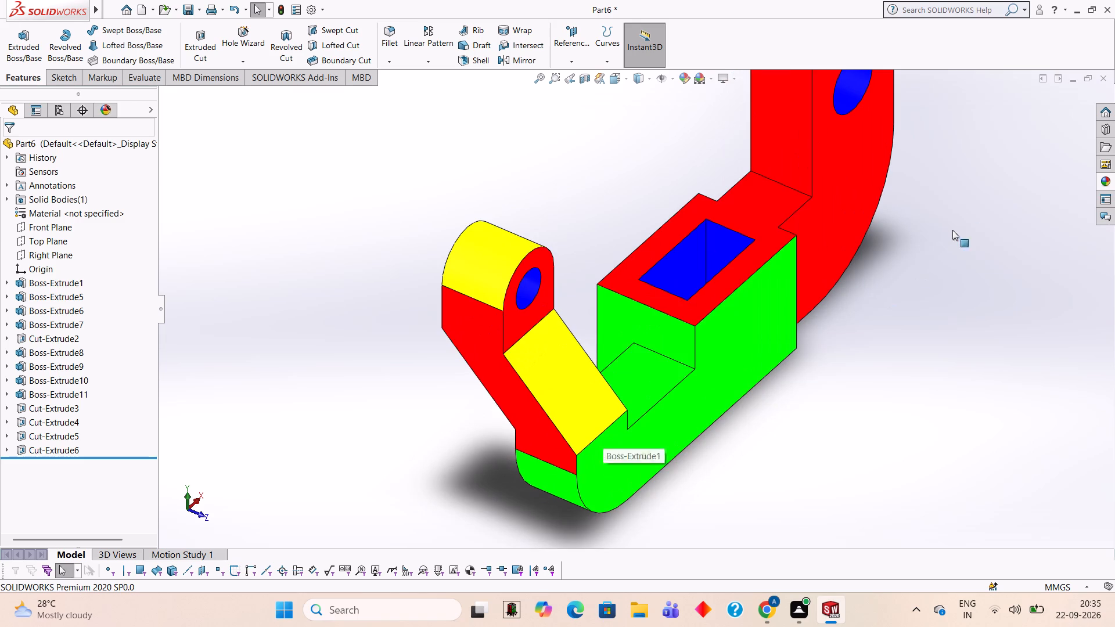
{"action": "left_click", "coordinate": [1101, 183]}
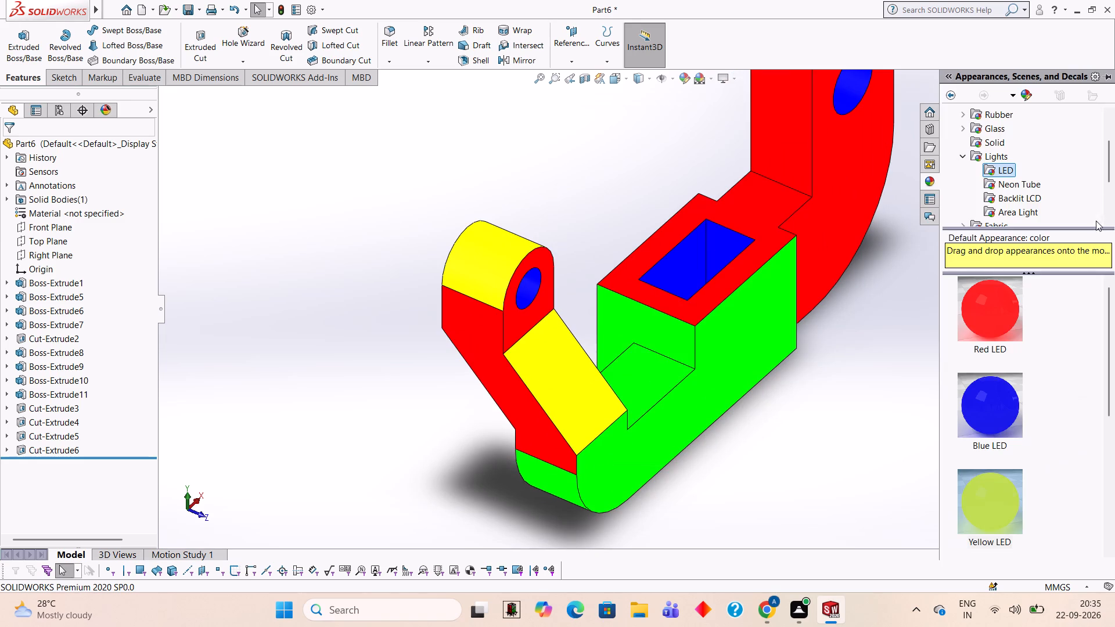
{"action": "left_click_drag", "start_coordinate": [999, 501], "coordinate": [469, 348]}
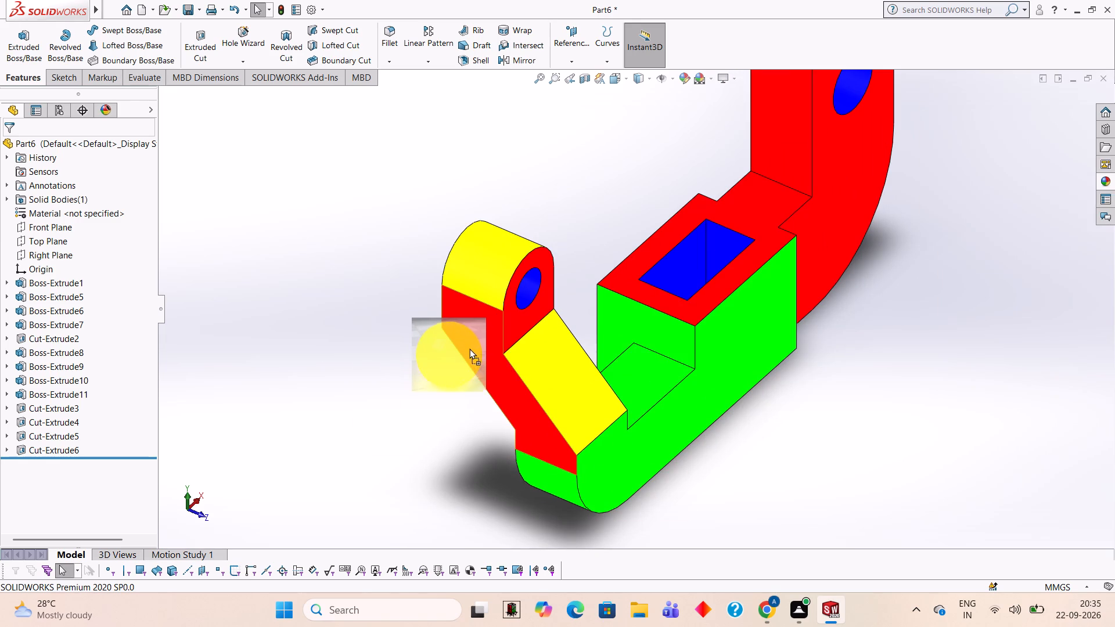
{"action": "left_click_drag", "start_coordinate": [469, 348], "coordinate": [482, 340]}
{"action": "left_click", "coordinate": [476, 342]}
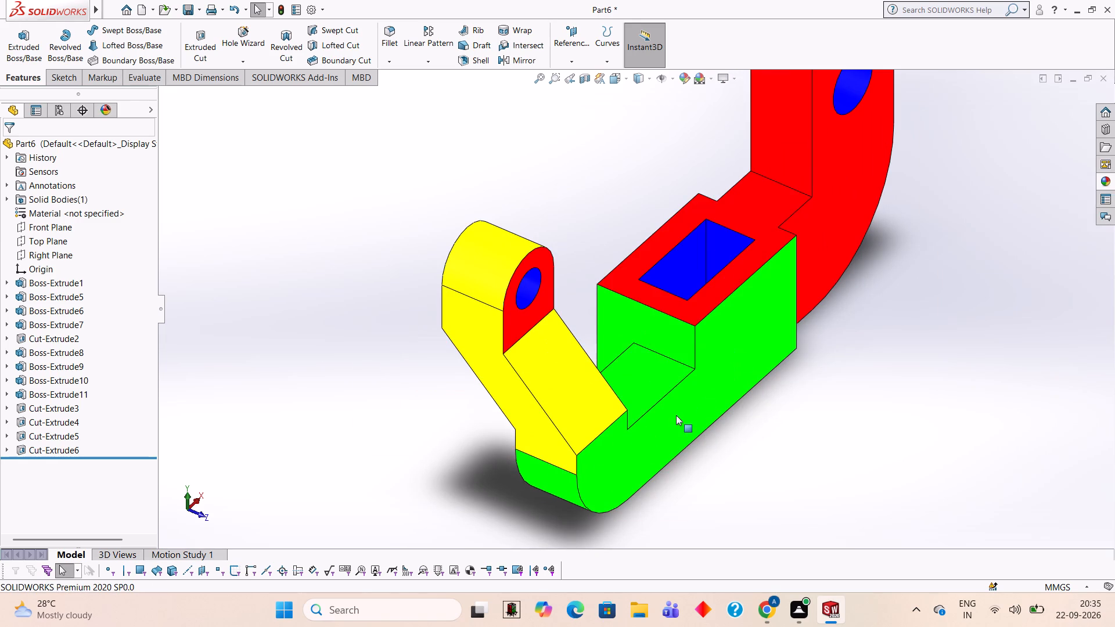
Apply the Yellow LED appearance to the sloped rear face of the short arm.
{"action": "middle_click_drag", "start_coordinate": [825, 405], "coordinate": [936, 295]}
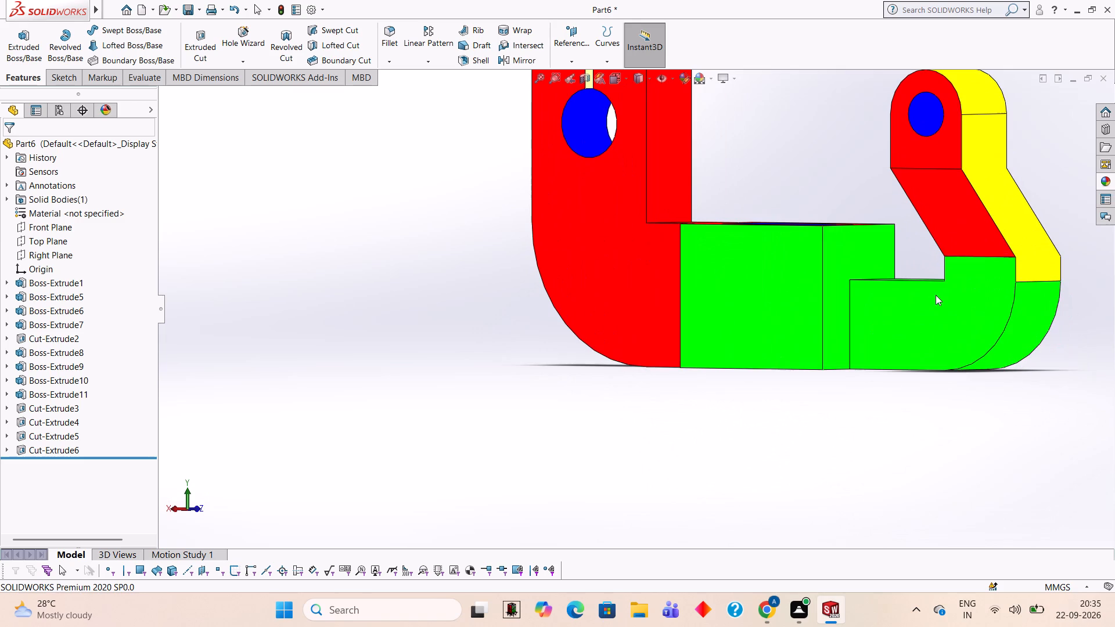
{"action": "left_click", "coordinate": [1102, 183]}
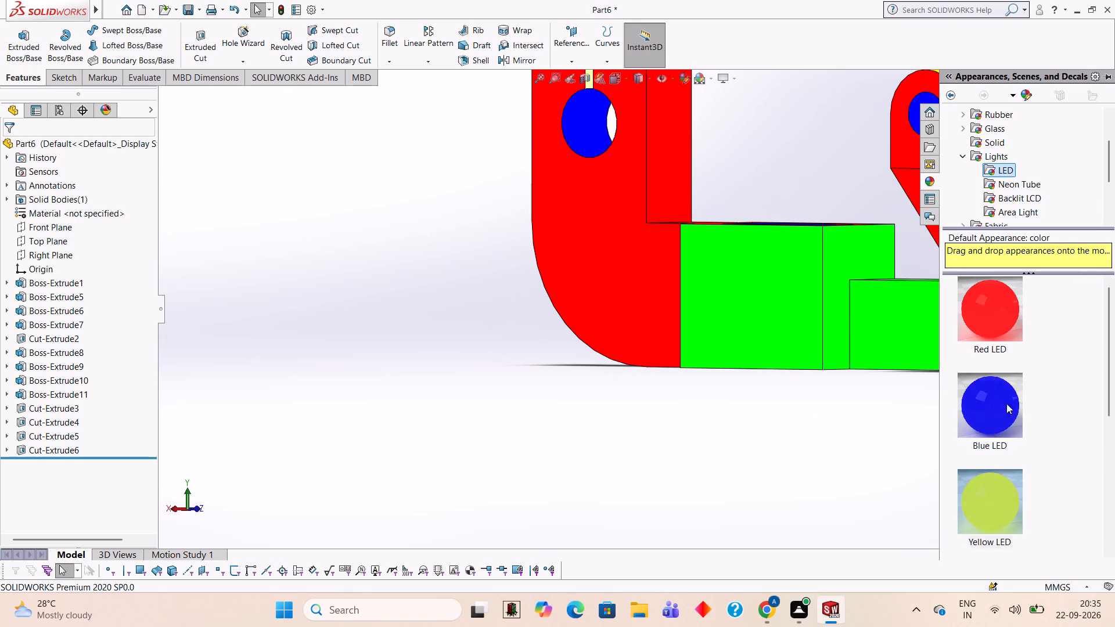
{"action": "left_click_drag", "start_coordinate": [997, 498], "coordinate": [951, 207]}
{"action": "left_click", "coordinate": [951, 207]}
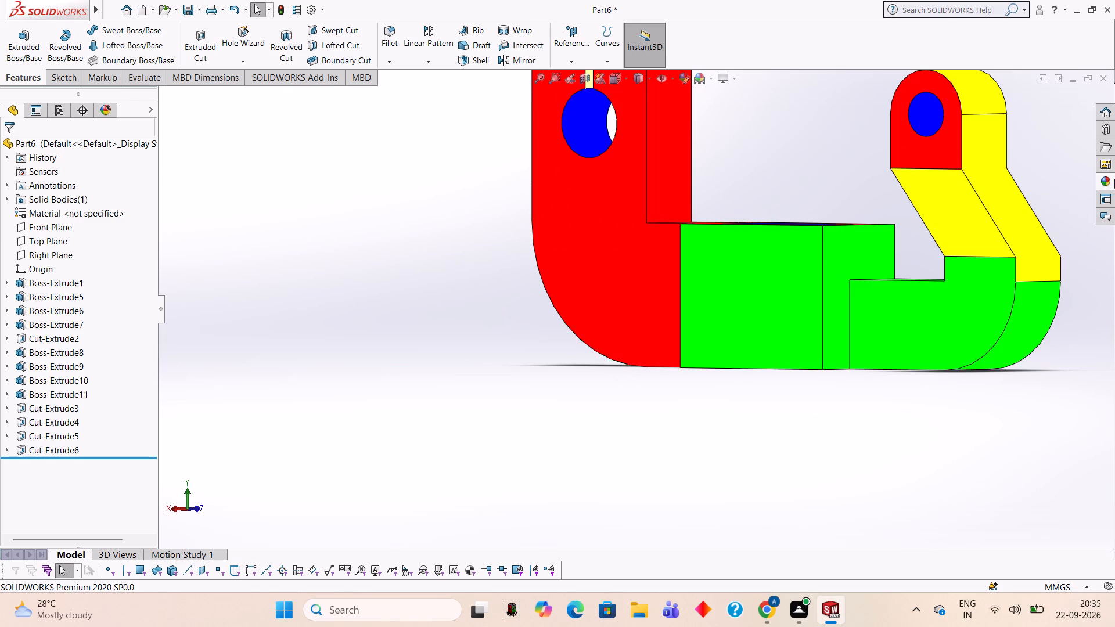
Apply the Yellow LED appearance to the short arm's rear face around its hole.
{"action": "left_click", "coordinate": [1113, 179]}
{"action": "left_click_drag", "start_coordinate": [1000, 491], "coordinate": [902, 164]}
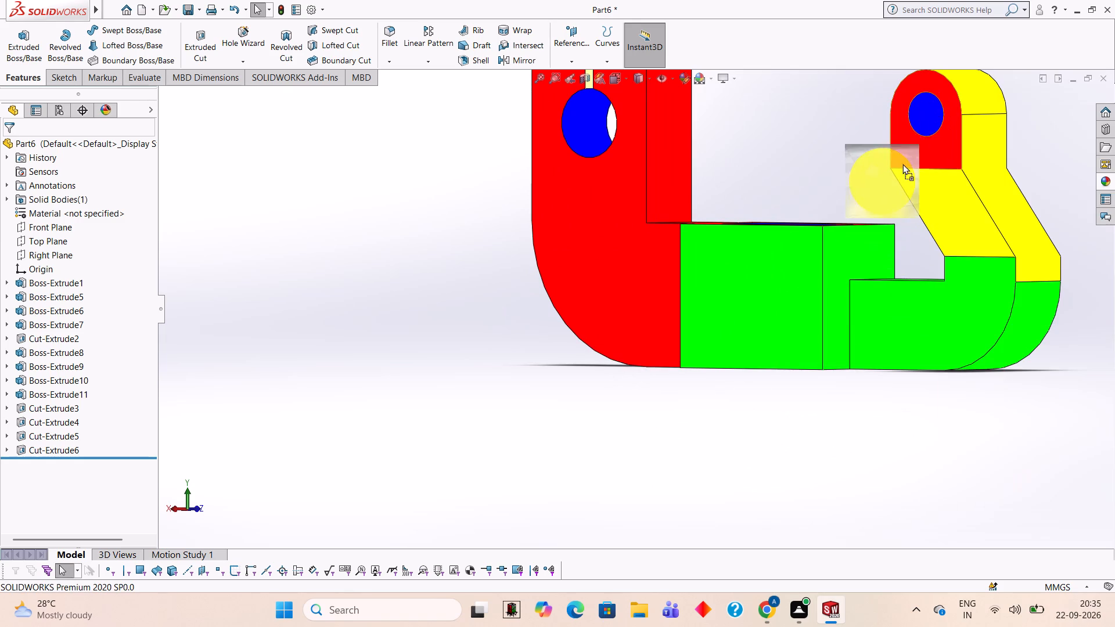
{"action": "left_click_drag", "start_coordinate": [902, 164], "coordinate": [949, 137]}
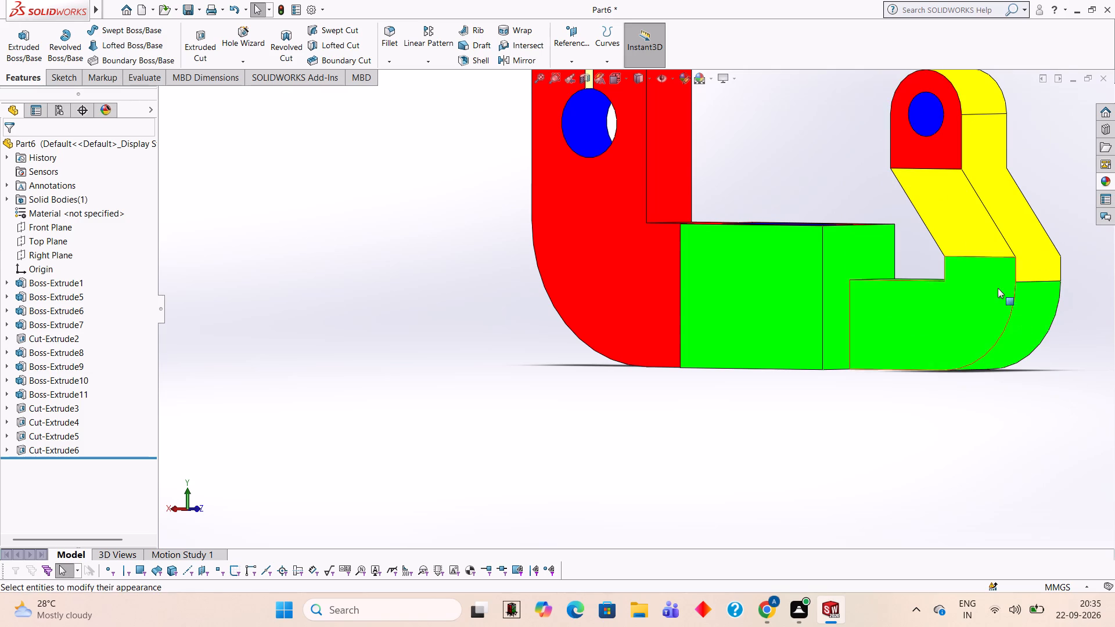
{"action": "left_click", "coordinate": [1114, 181]}
{"action": "left_click_drag", "start_coordinate": [1003, 486], "coordinate": [930, 140]}
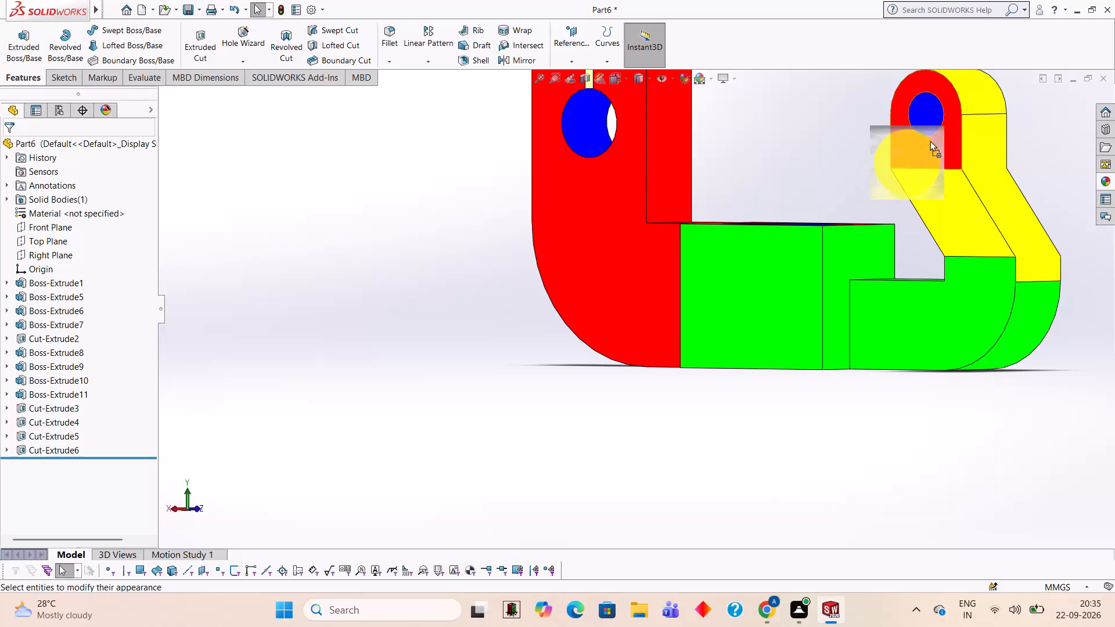
{"action": "left_click_drag", "start_coordinate": [930, 140], "coordinate": [945, 132]}
{"action": "left_click", "coordinate": [945, 132]}
Apply the Yellow LED appearance to the short arm's front face around its hole.
{"action": "middle_click_drag", "start_coordinate": [1078, 388], "coordinate": [1077, 388]}
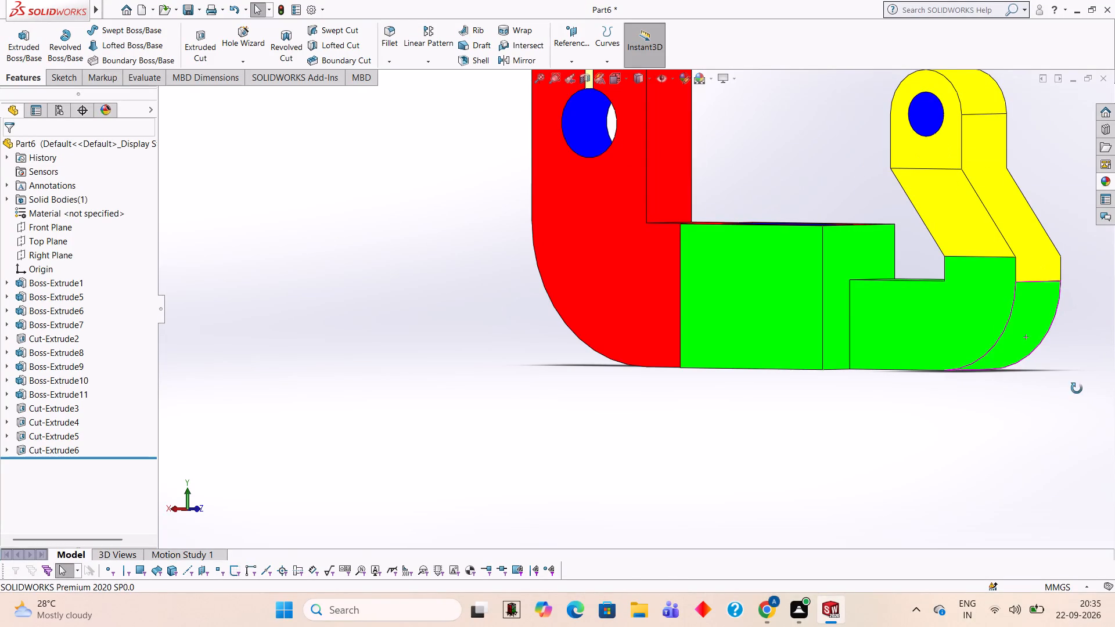
{"action": "middle_click_drag", "start_coordinate": [1077, 388], "coordinate": [973, 405]}
{"action": "scroll", "coordinate": [965, 381], "scroll_direction": "up", "scroll_amount": 3}
{"action": "scroll", "coordinate": [930, 344], "scroll_direction": "up", "scroll_amount": 1}
{"action": "scroll", "coordinate": [835, 294], "scroll_direction": "down", "scroll_amount": 2}
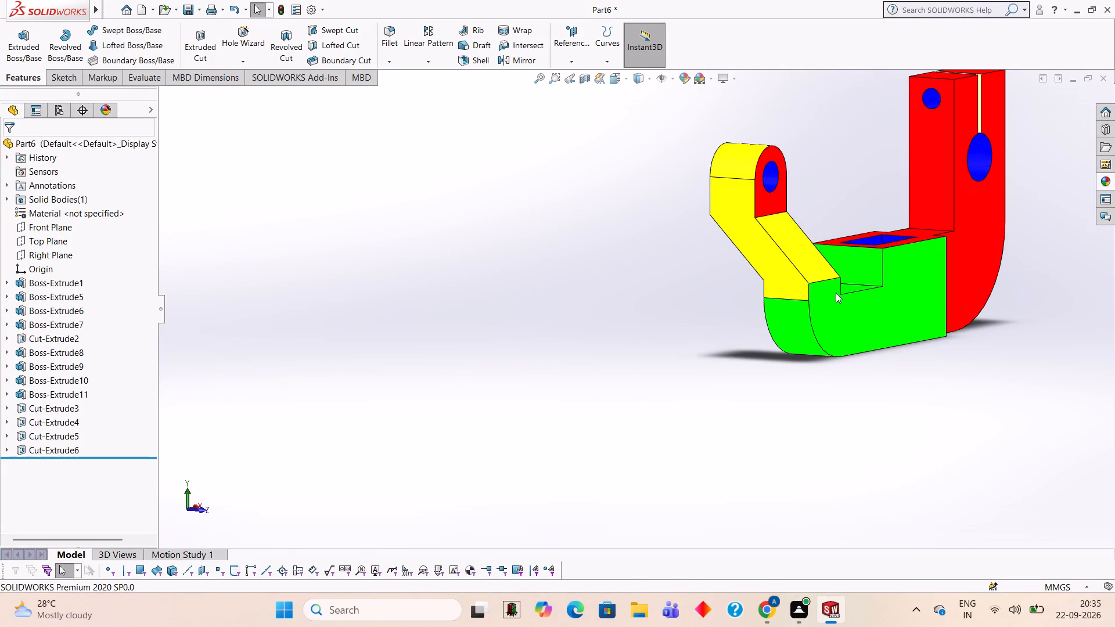
{"action": "scroll", "coordinate": [868, 198], "scroll_direction": "down", "scroll_amount": 1}
{"action": "scroll", "coordinate": [868, 198], "scroll_direction": "up", "scroll_amount": 2}
{"action": "middle_click_drag", "start_coordinate": [948, 248], "coordinate": [943, 248]}
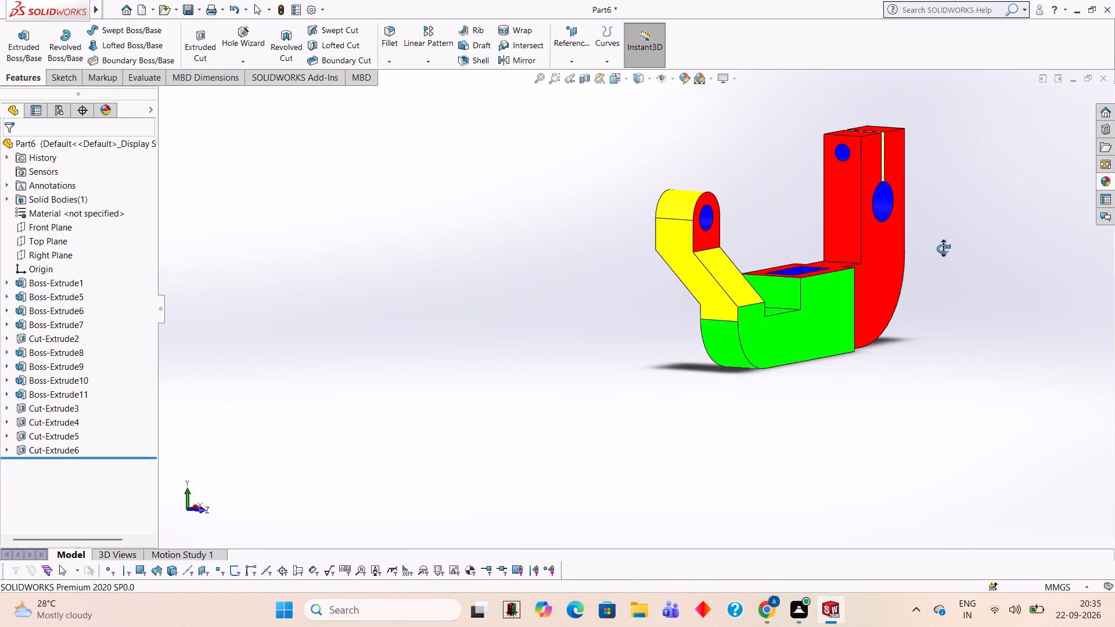
{"action": "middle_click_drag", "start_coordinate": [943, 248], "coordinate": [934, 253]}
{"action": "scroll", "coordinate": [933, 250], "scroll_direction": "down", "scroll_amount": 2}
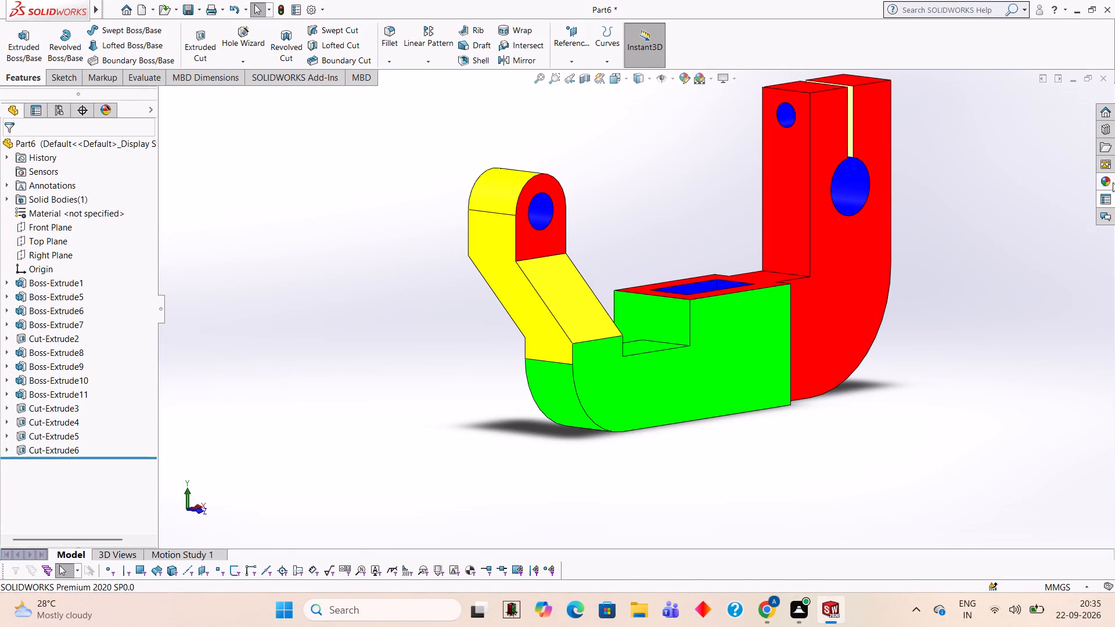
{"action": "left_click", "coordinate": [1113, 182]}
{"action": "left_click_drag", "start_coordinate": [990, 499], "coordinate": [896, 418]}
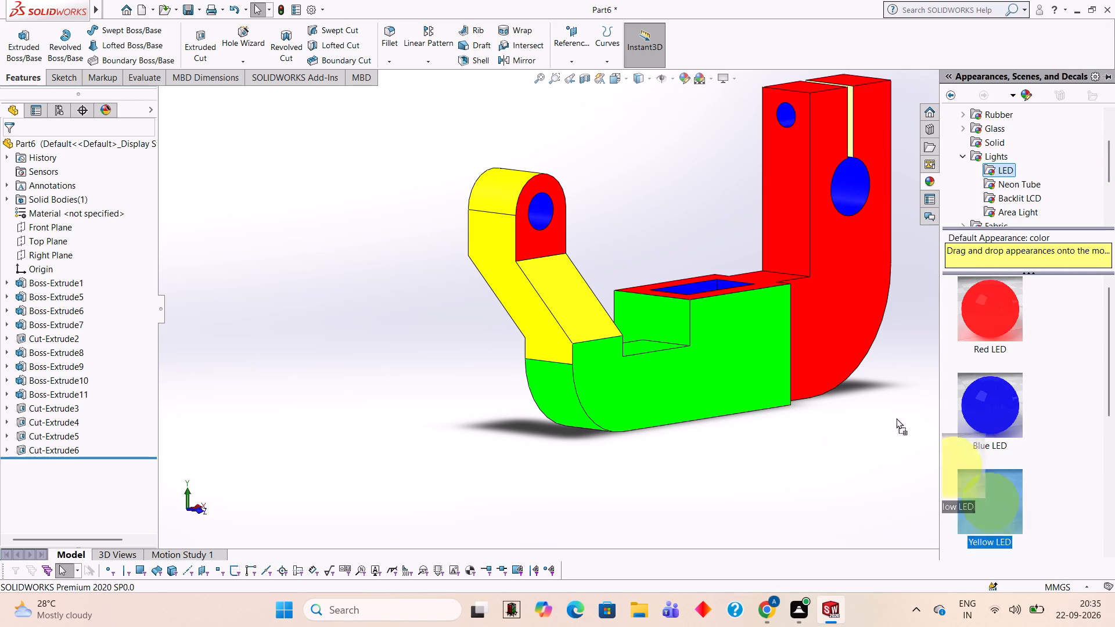
{"action": "left_click_drag", "start_coordinate": [896, 418], "coordinate": [545, 242]}
{"action": "left_click", "coordinate": [545, 242]}
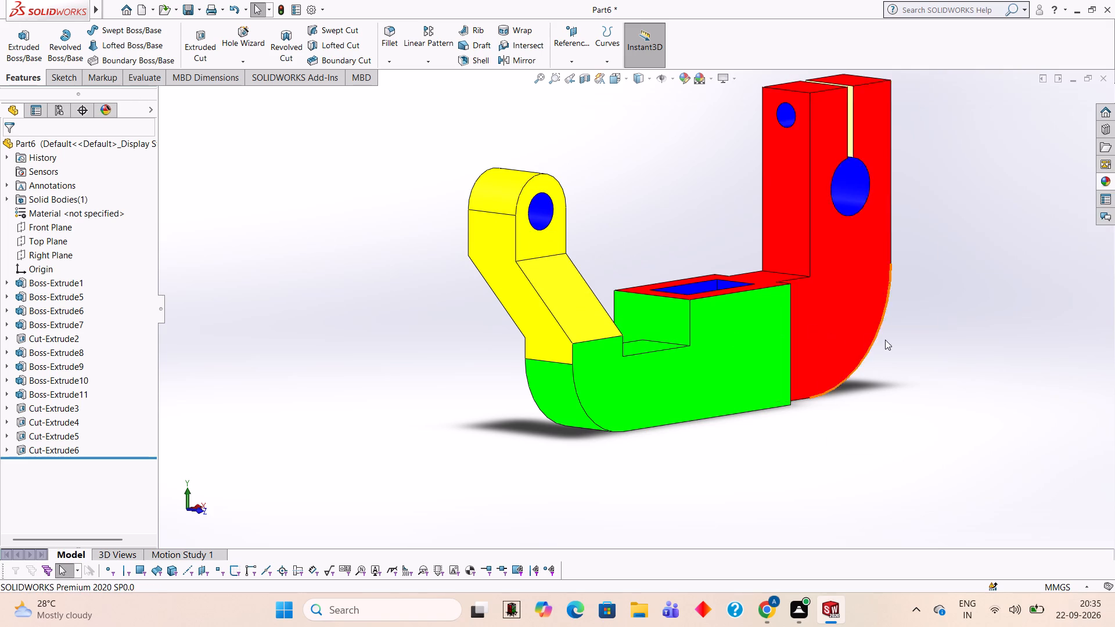
Apply the Yellow LED appearance to only the tall arm's inner face with the small hole, facing the short arm.
{"action": "scroll", "coordinate": [887, 340], "scroll_direction": "up", "scroll_amount": 2}
{"action": "middle_click_drag", "start_coordinate": [886, 338], "coordinate": [866, 388]}
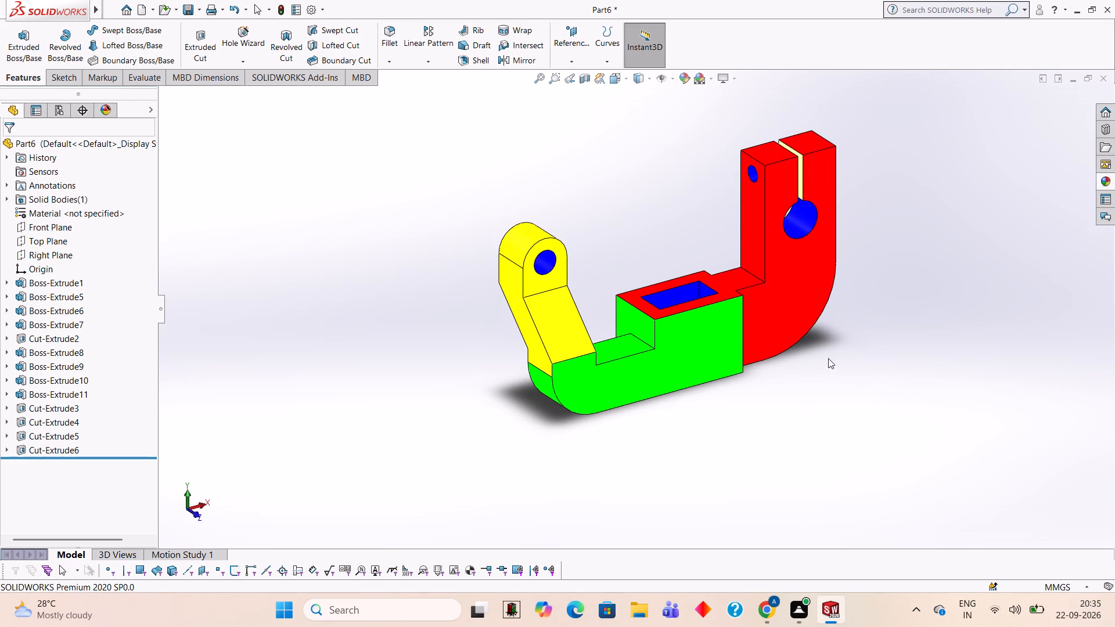
{"action": "scroll", "coordinate": [828, 358], "scroll_direction": "down", "scroll_amount": 1}
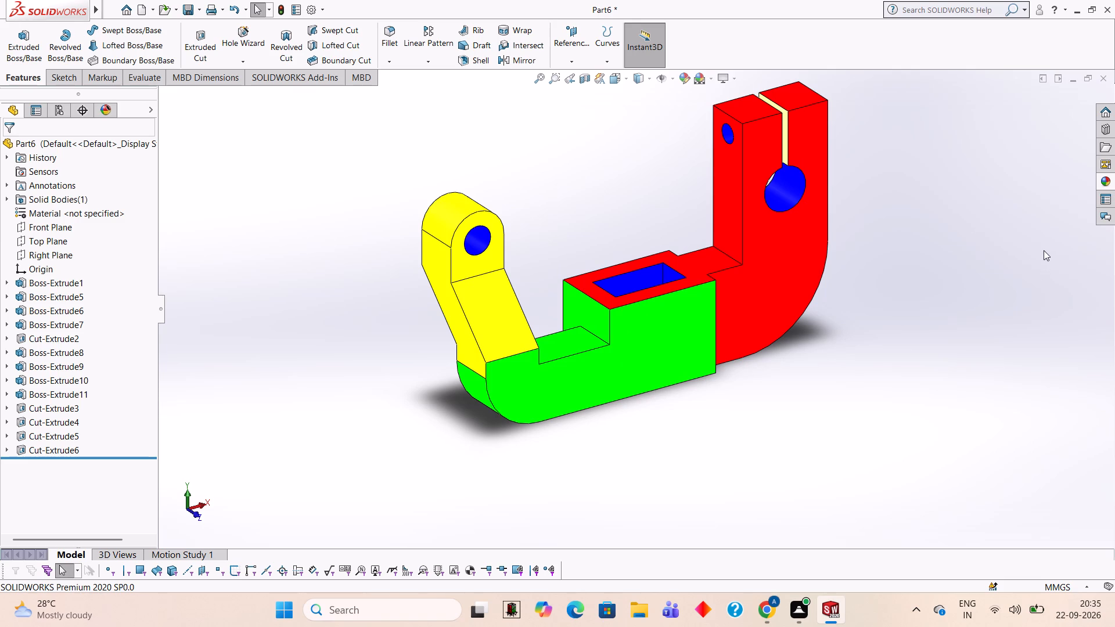
{"action": "left_click", "coordinate": [1109, 177]}
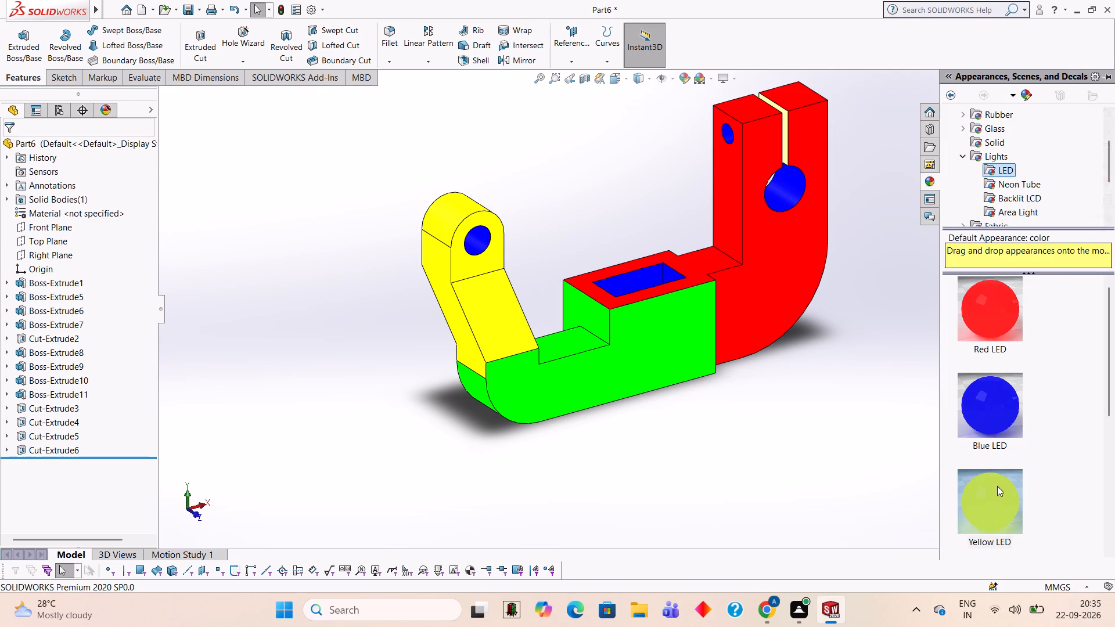
{"action": "left_click_drag", "start_coordinate": [1001, 488], "coordinate": [715, 243]}
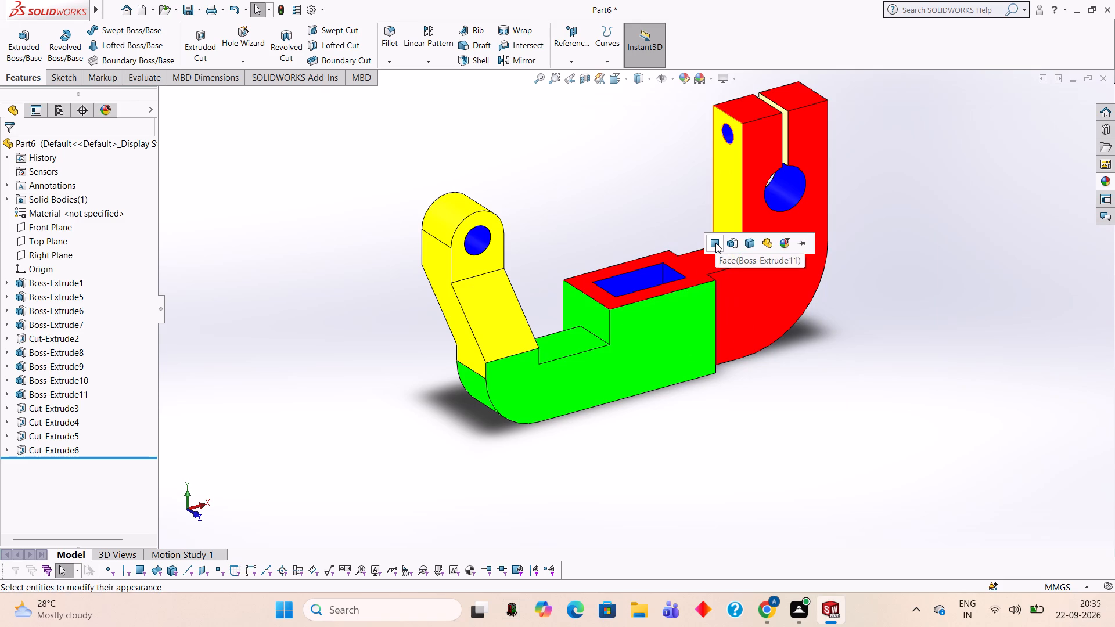
{"action": "left_click", "coordinate": [715, 243]}
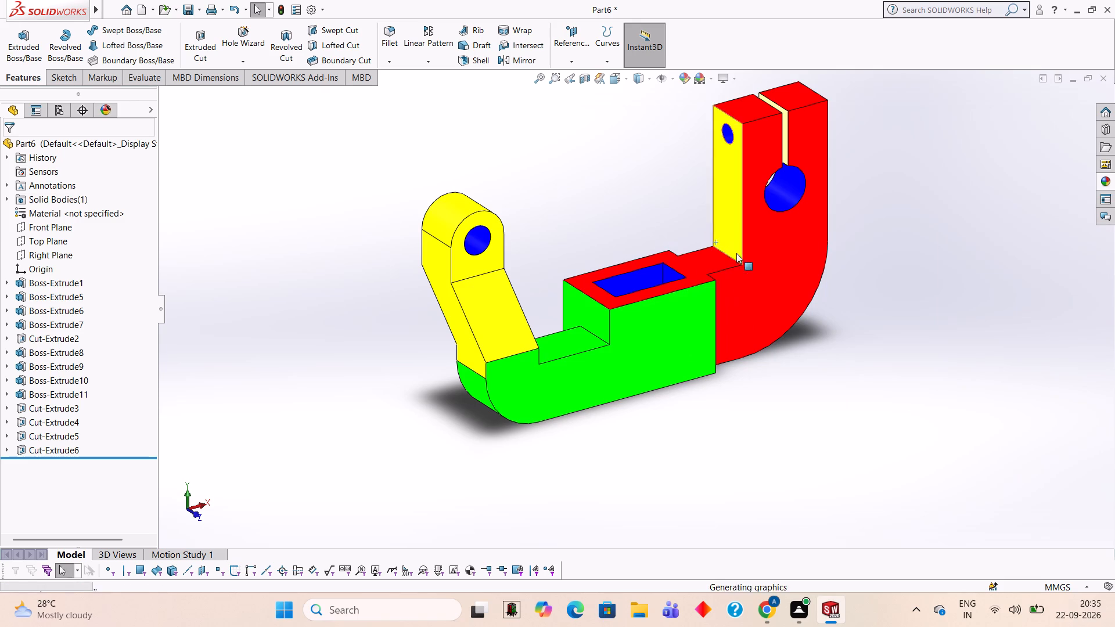
Apply the Yellow LED appearance to the top face around the rectangular pocket, extending to the foot of the tall arm.
{"action": "middle_click_drag", "start_coordinate": [638, 197], "coordinate": [636, 282]}
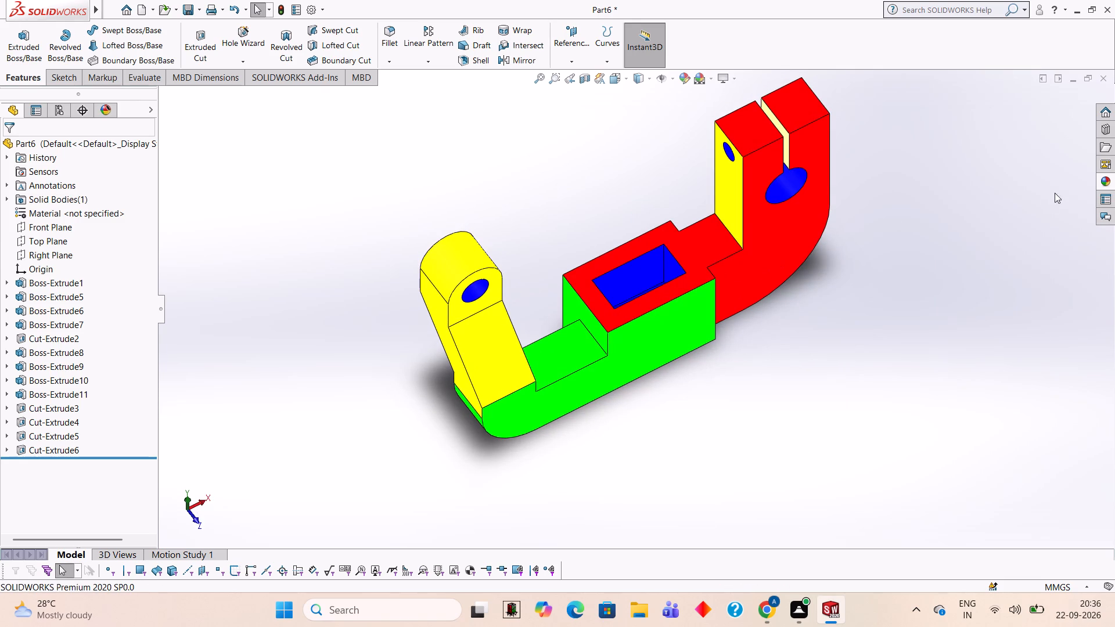
{"action": "left_click", "coordinate": [1098, 182]}
{"action": "left_click_drag", "start_coordinate": [994, 524], "coordinate": [677, 246]}
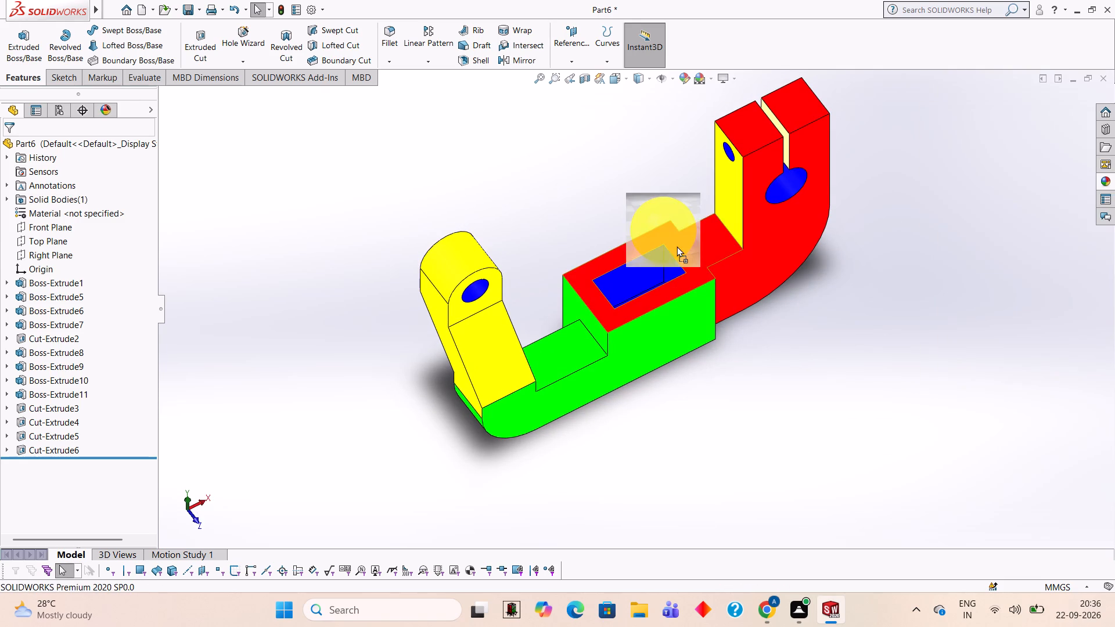
{"action": "left_click_drag", "start_coordinate": [677, 246], "coordinate": [699, 256]}
{"action": "left_click", "coordinate": [699, 256]}
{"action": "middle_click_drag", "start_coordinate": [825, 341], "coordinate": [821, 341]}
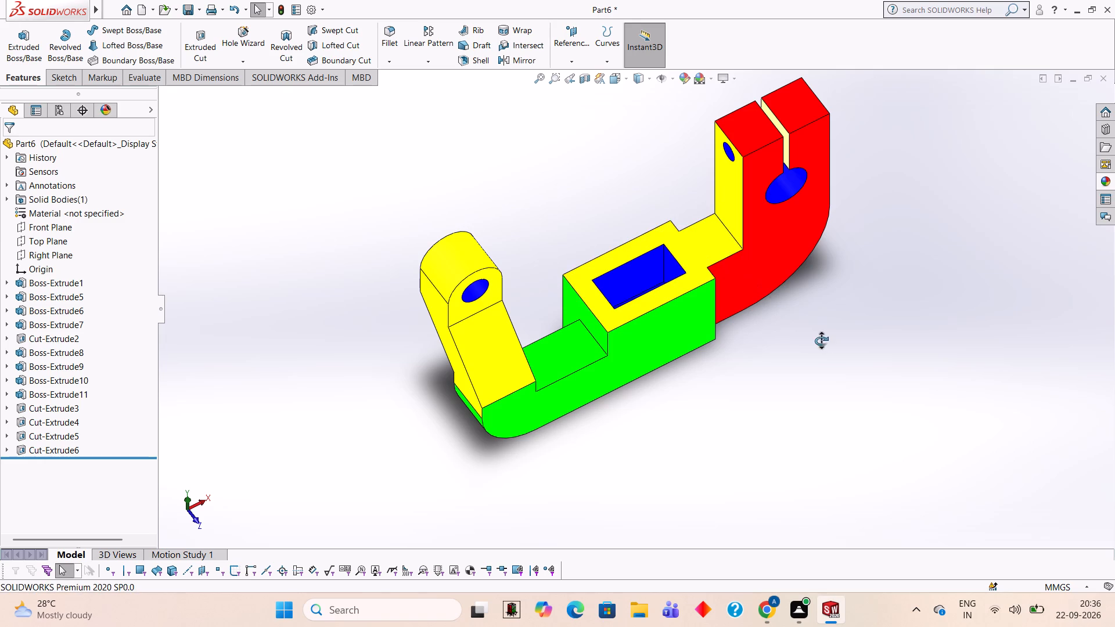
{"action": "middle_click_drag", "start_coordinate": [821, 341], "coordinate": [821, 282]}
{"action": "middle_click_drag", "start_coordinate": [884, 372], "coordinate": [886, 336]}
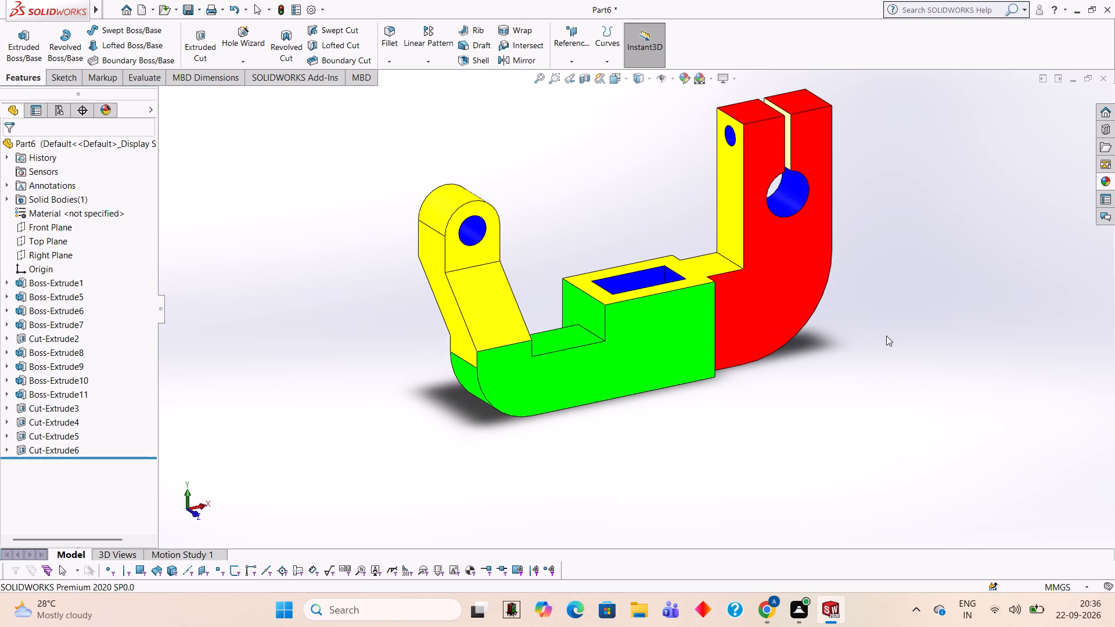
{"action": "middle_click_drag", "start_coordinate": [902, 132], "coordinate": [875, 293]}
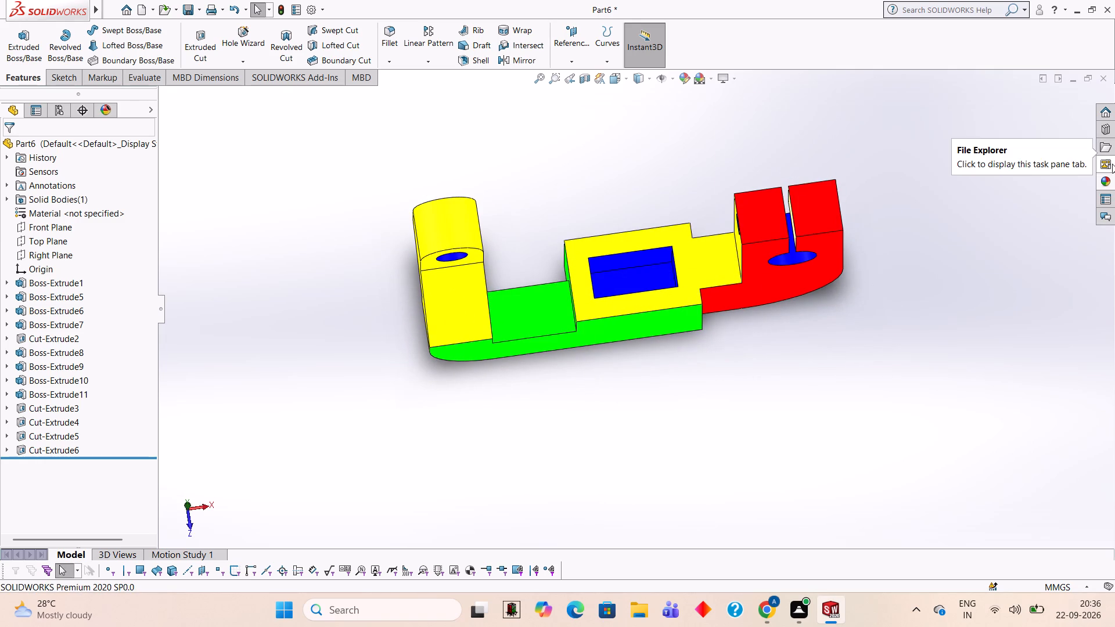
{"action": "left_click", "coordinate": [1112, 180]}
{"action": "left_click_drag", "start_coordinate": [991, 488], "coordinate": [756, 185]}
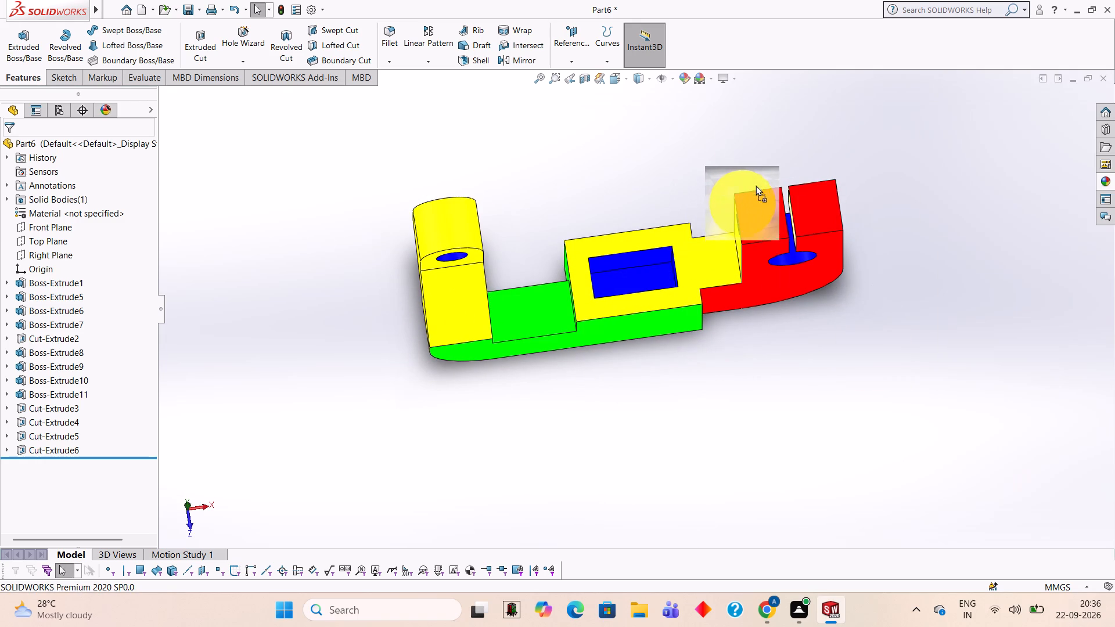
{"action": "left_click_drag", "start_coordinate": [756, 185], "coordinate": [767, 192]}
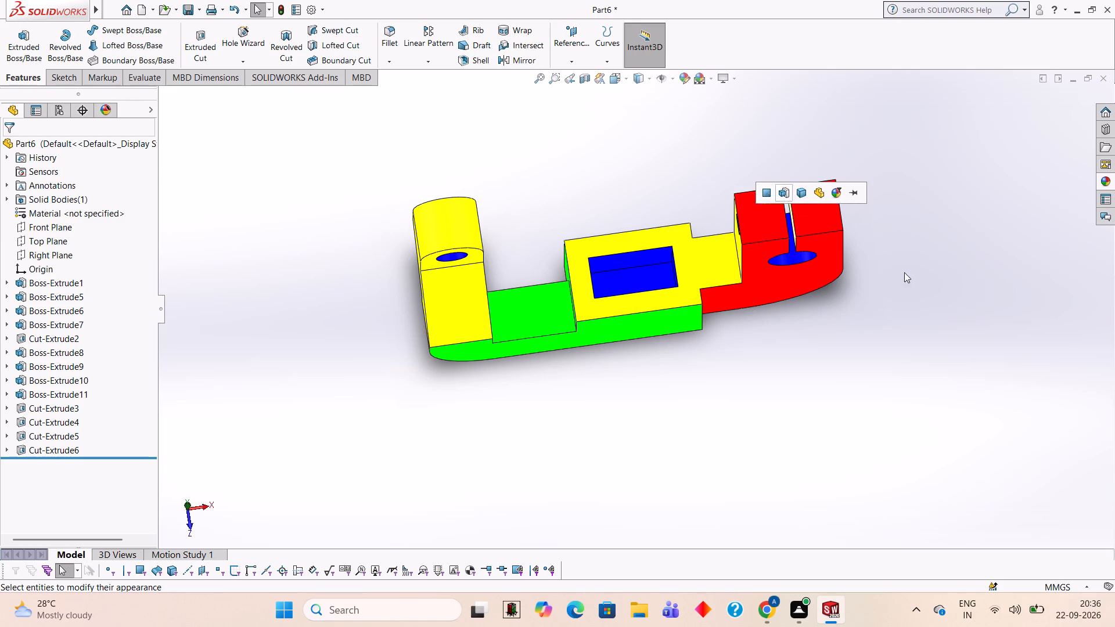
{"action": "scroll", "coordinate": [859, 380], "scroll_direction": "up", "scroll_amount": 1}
Apply the Red LED appearance to the short arm's front face around its hole.
{"action": "middle_click_drag", "start_coordinate": [848, 381], "coordinate": [852, 235]}
{"action": "scroll", "coordinate": [750, 351], "scroll_direction": "up", "scroll_amount": 1}
{"action": "middle_click_drag", "start_coordinate": [742, 383], "coordinate": [756, 356]}
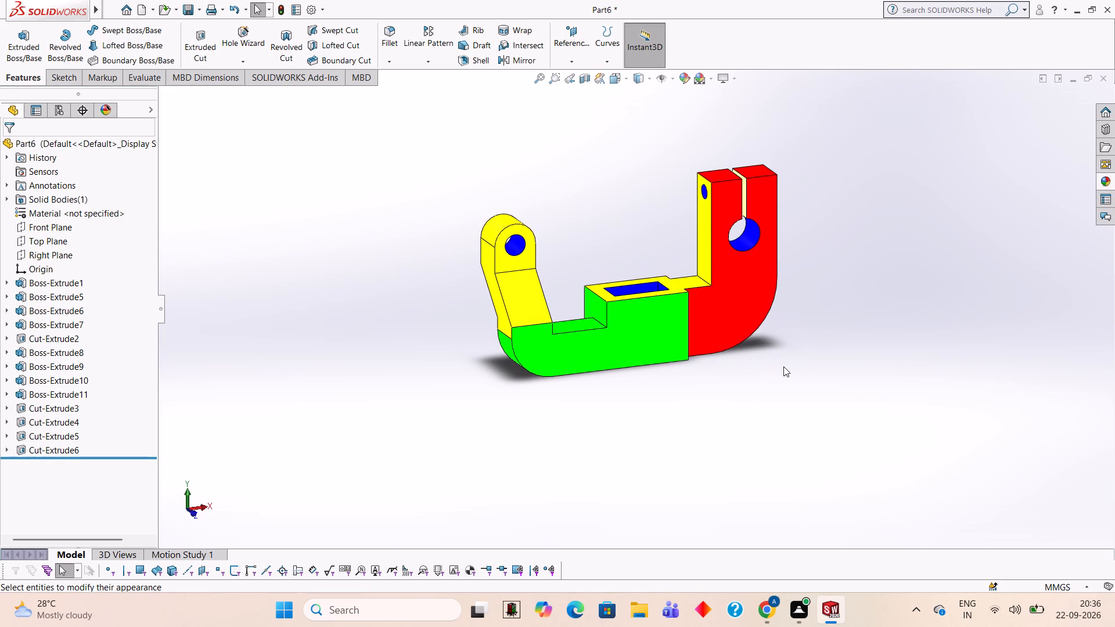
{"action": "middle_click_drag", "start_coordinate": [391, 280], "coordinate": [398, 282]}
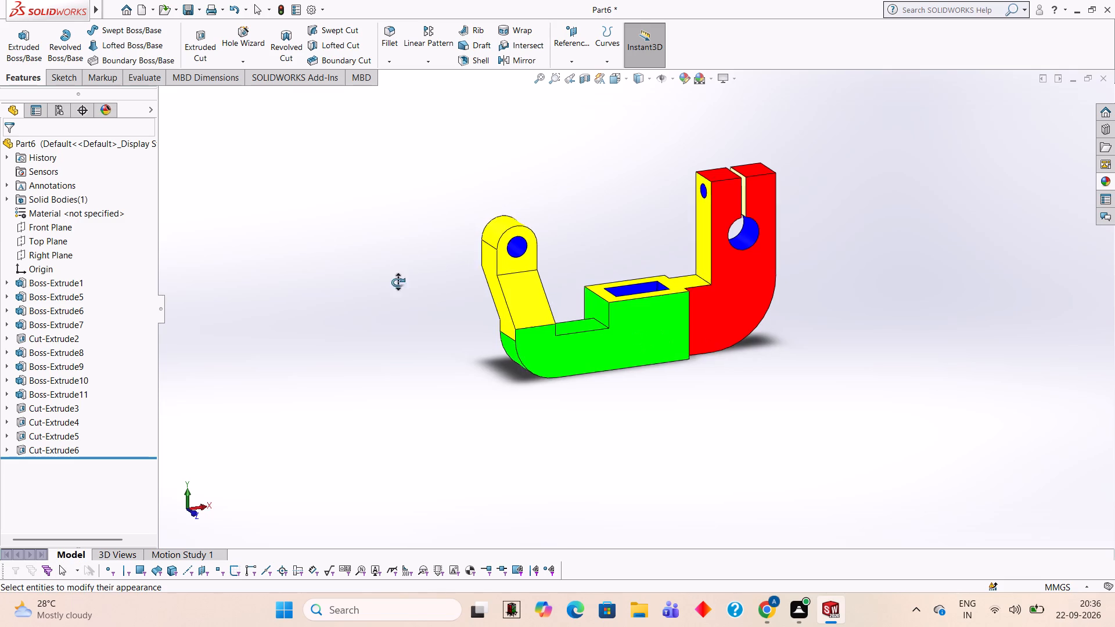
{"action": "middle_click_drag", "start_coordinate": [398, 282], "coordinate": [424, 300]}
{"action": "scroll", "coordinate": [459, 281], "scroll_direction": "down", "scroll_amount": 3}
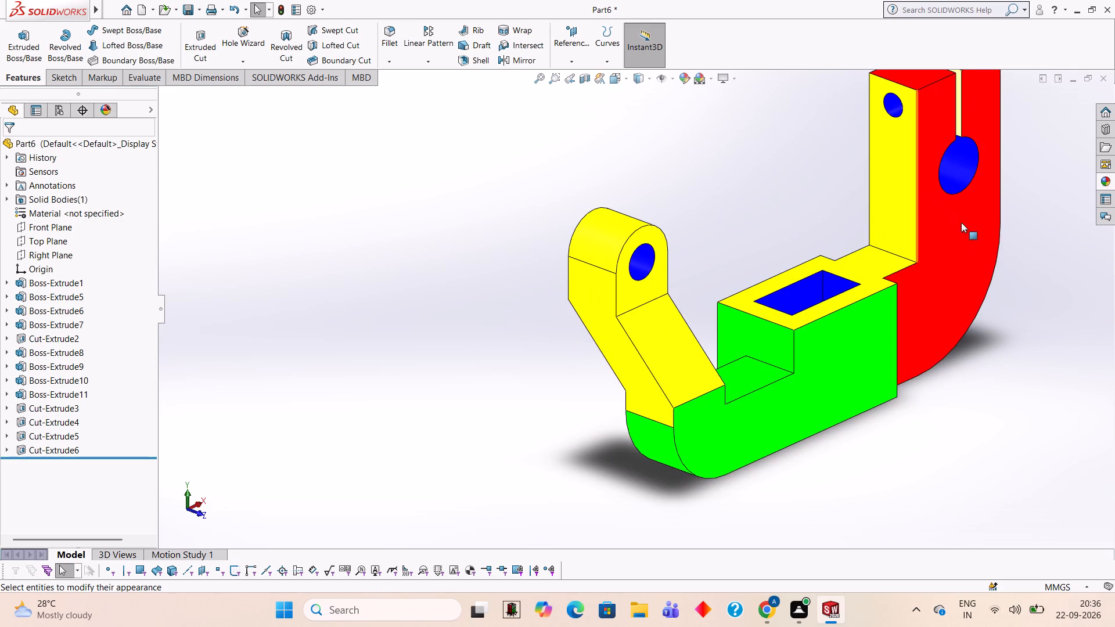
{"action": "left_click", "coordinate": [1107, 181]}
{"action": "left_click_drag", "start_coordinate": [1006, 310], "coordinate": [646, 296]}
{"action": "left_click", "coordinate": [646, 296]}
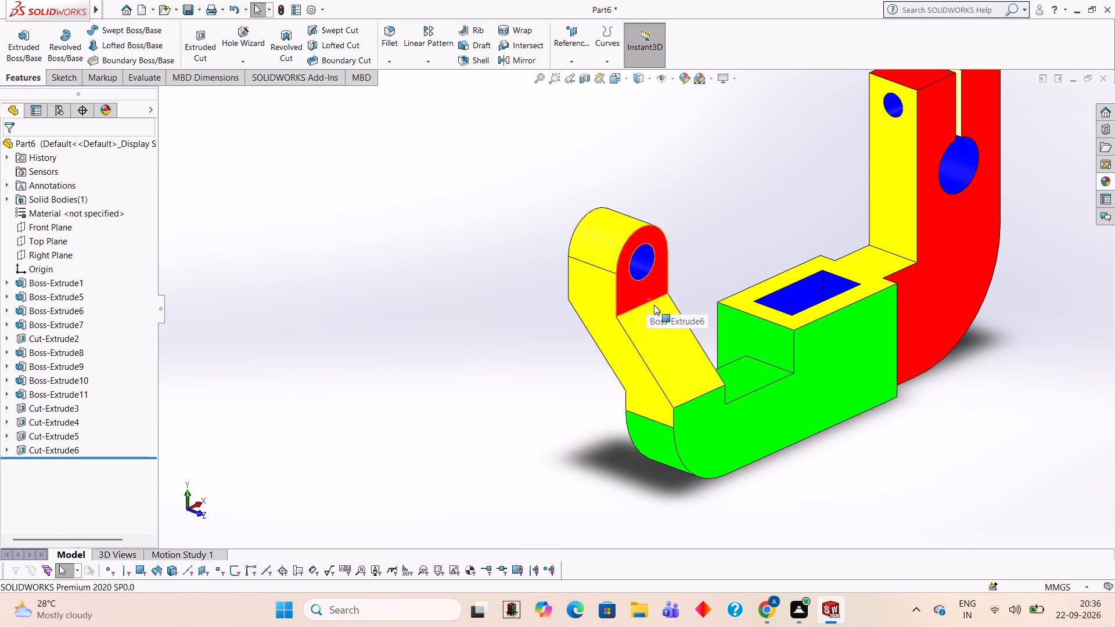
Apply the Red LED appearance to the rounded top face of the short arm.
{"action": "middle_click_drag", "start_coordinate": [877, 446], "coordinate": [859, 495]}
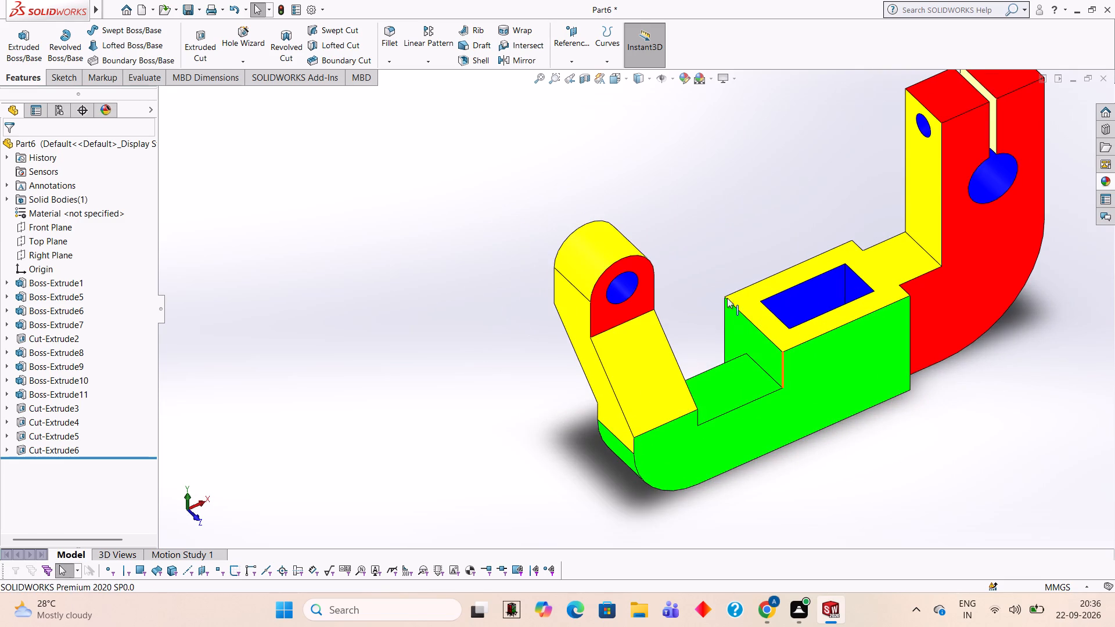
{"action": "middle_click_drag", "start_coordinate": [681, 221], "coordinate": [683, 281]}
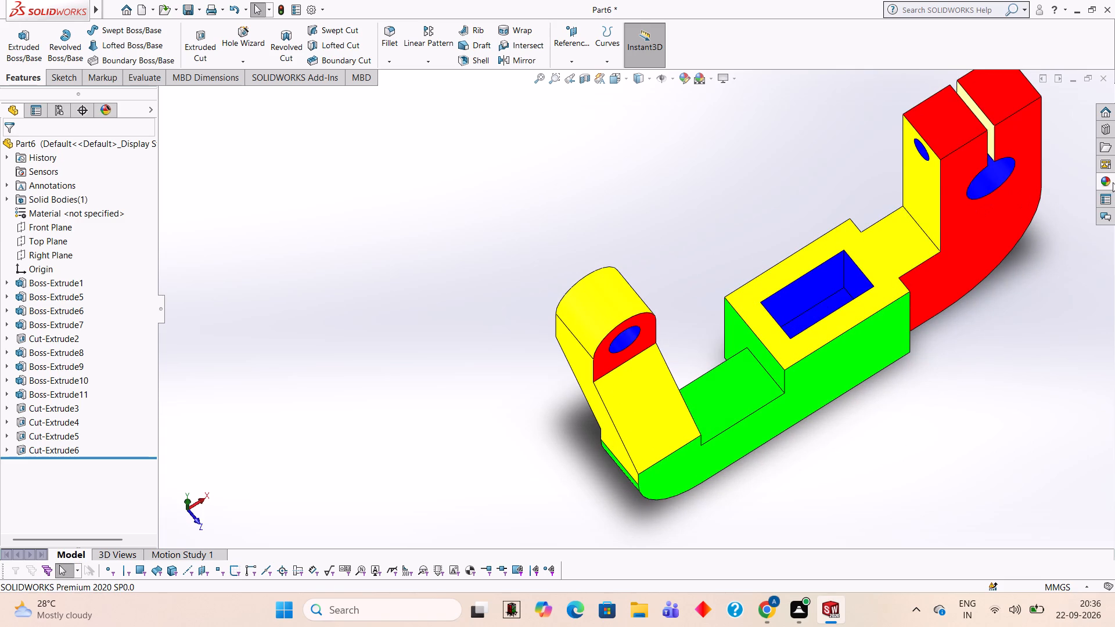
{"action": "left_click", "coordinate": [1113, 182]}
{"action": "left_click_drag", "start_coordinate": [992, 313], "coordinate": [603, 294]}
{"action": "left_click", "coordinate": [606, 294]}
Apply the Red LED appearance to only the short arm's rear face around its hole.
{"action": "middle_click_drag", "start_coordinate": [638, 239], "coordinate": [688, 316]}
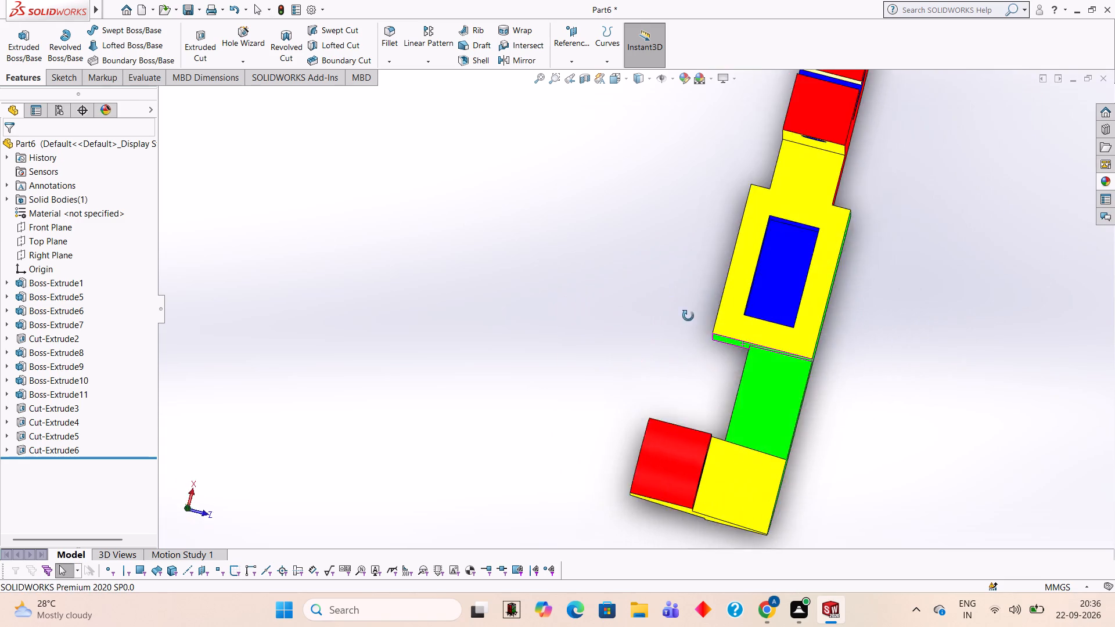
{"action": "middle_click_drag", "start_coordinate": [688, 316], "coordinate": [814, 170]}
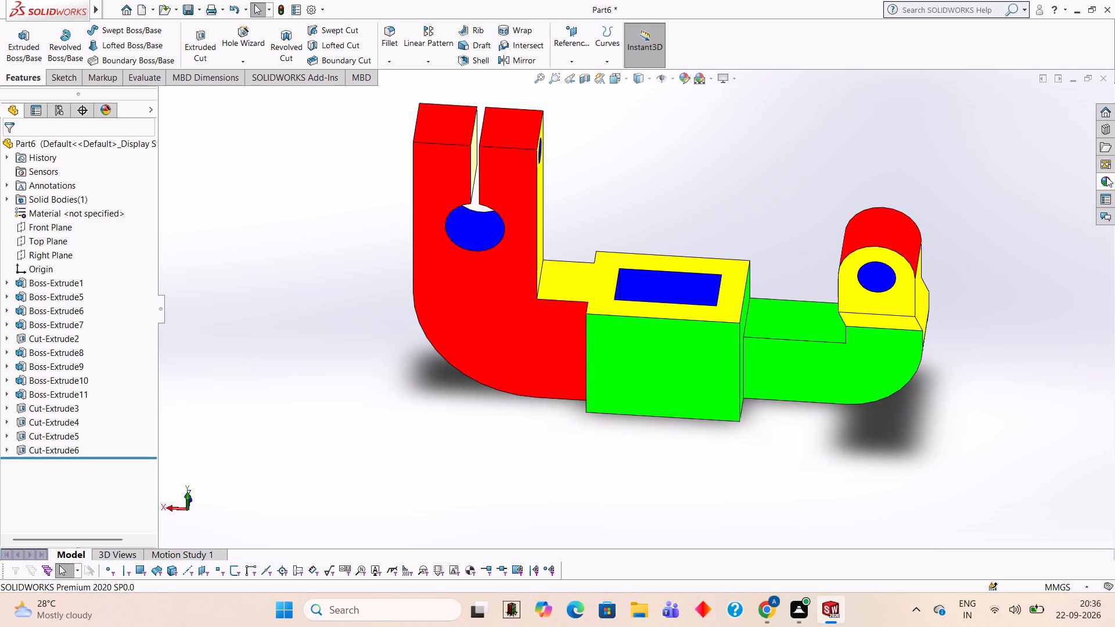
{"action": "left_click", "coordinate": [1106, 176]}
{"action": "left_click_drag", "start_coordinate": [1005, 312], "coordinate": [919, 307]}
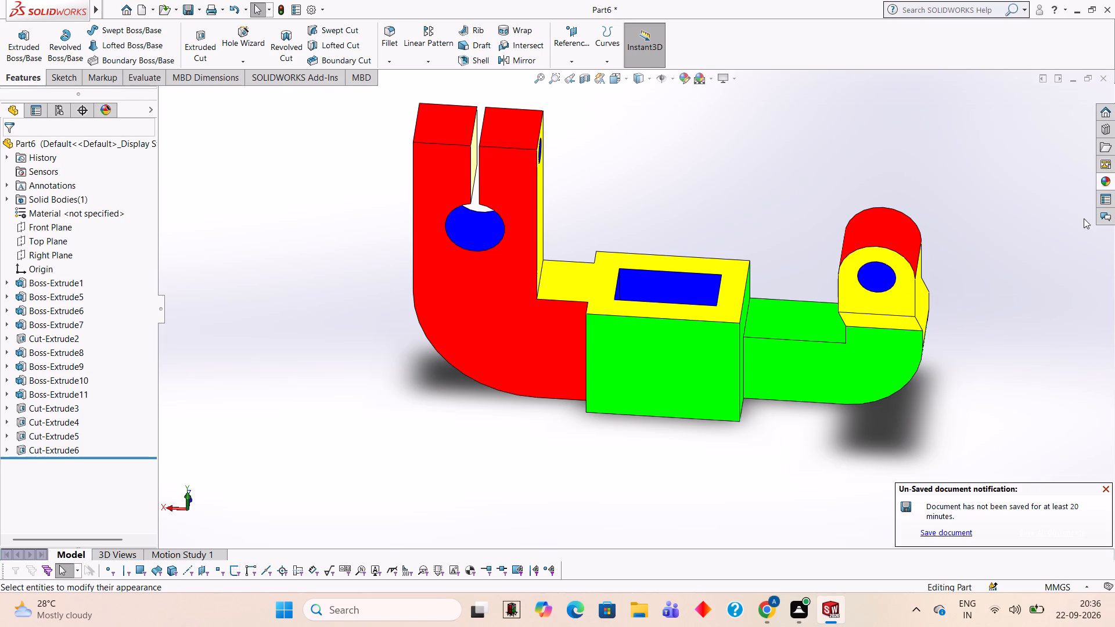
{"action": "scroll", "coordinate": [940, 250], "scroll_direction": "down", "scroll_amount": 3}
{"action": "left_click", "coordinate": [1108, 189]}
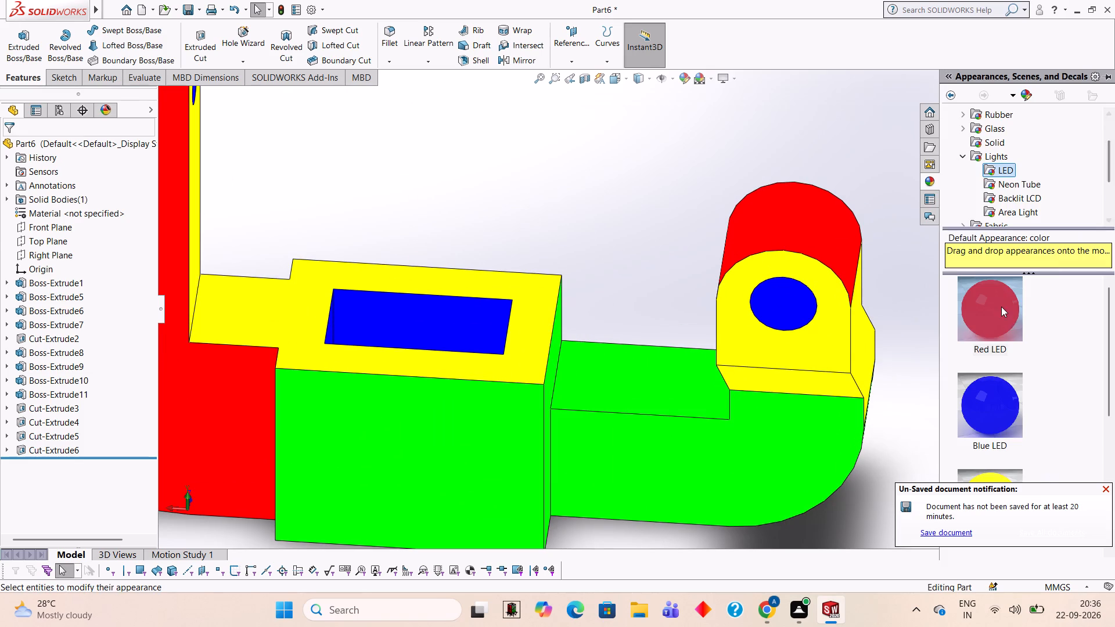
{"action": "left_click_drag", "start_coordinate": [1001, 307], "coordinate": [839, 331]}
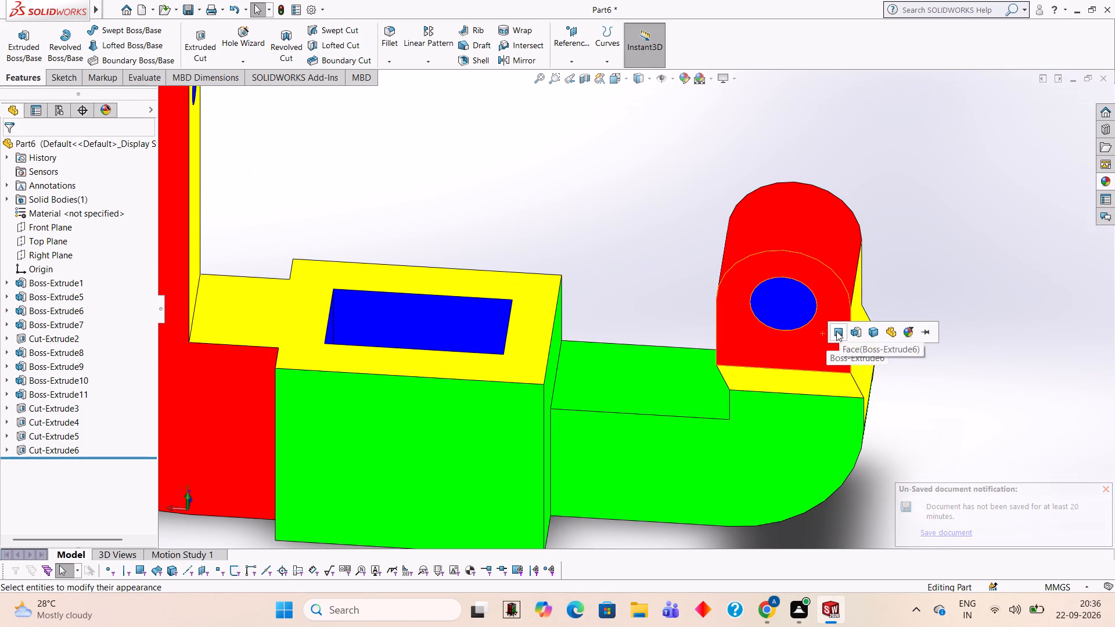
{"action": "left_click", "coordinate": [836, 331]}
Examine the bracket's colouring from the front, checking the short arm, block and tall arm.
{"action": "middle_click_drag", "start_coordinate": [994, 269], "coordinate": [857, 254]}
{"action": "scroll", "coordinate": [852, 238], "scroll_direction": "up", "scroll_amount": 1}
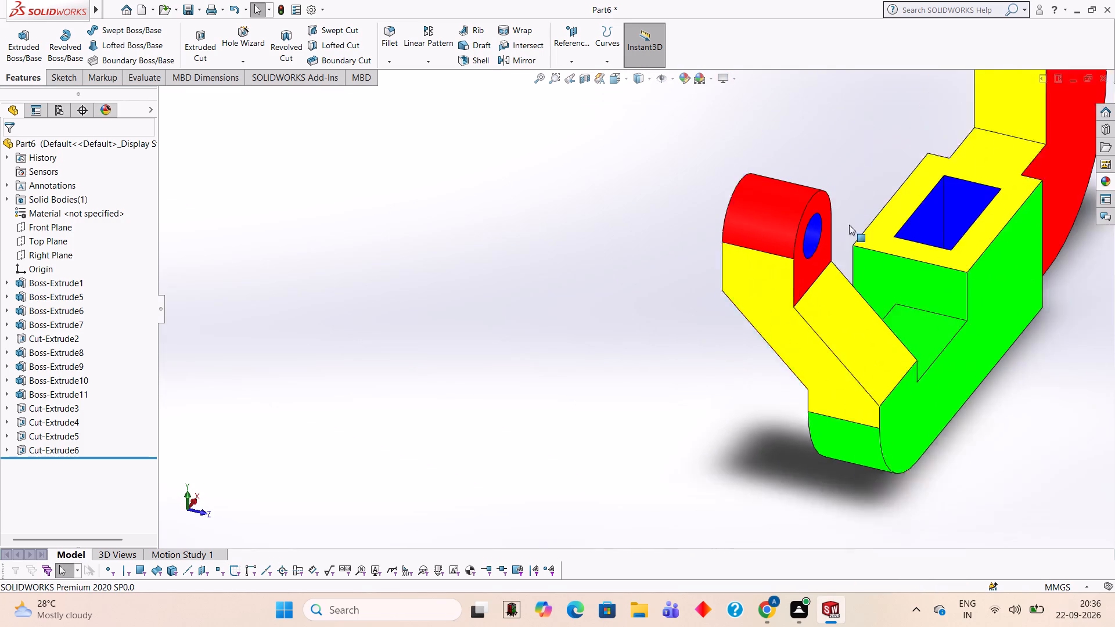
{"action": "scroll", "coordinate": [849, 225], "scroll_direction": "up", "scroll_amount": 2}
{"action": "middle_click_drag", "start_coordinate": [1024, 327], "coordinate": [981, 316]}
{"action": "scroll", "coordinate": [975, 318], "scroll_direction": "down", "scroll_amount": 1}
{"action": "scroll", "coordinate": [974, 319], "scroll_direction": "up", "scroll_amount": 2}
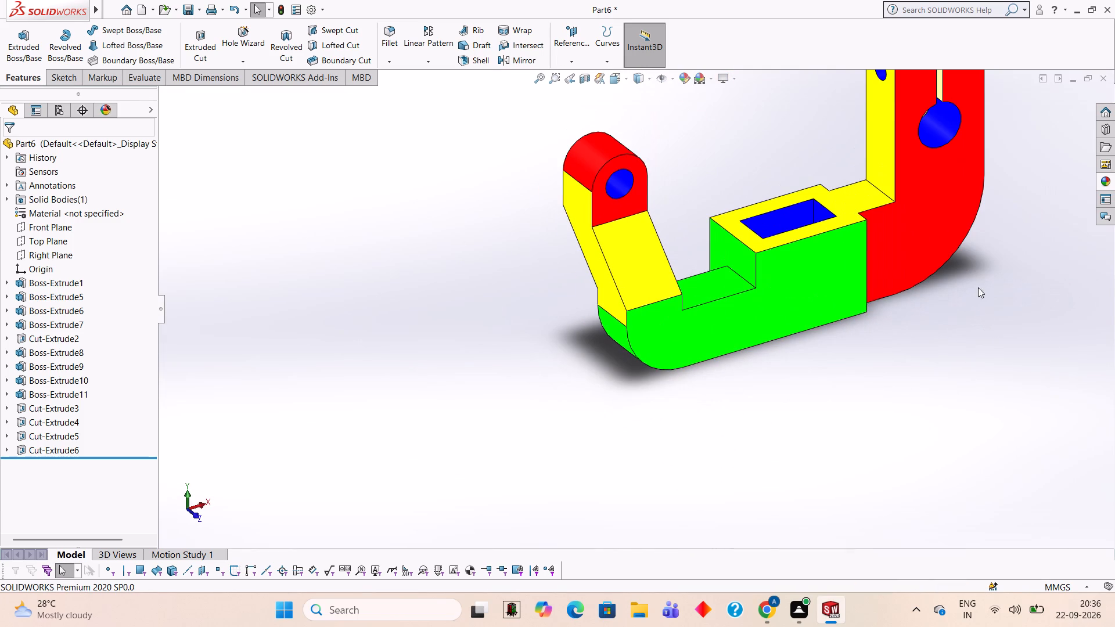
{"action": "scroll", "coordinate": [976, 275], "scroll_direction": "up", "scroll_amount": 1}
{"action": "scroll", "coordinate": [945, 157], "scroll_direction": "down", "scroll_amount": 1}
{"action": "scroll", "coordinate": [945, 136], "scroll_direction": "up", "scroll_amount": 1}
{"action": "scroll", "coordinate": [875, 88], "scroll_direction": "down", "scroll_amount": 2}
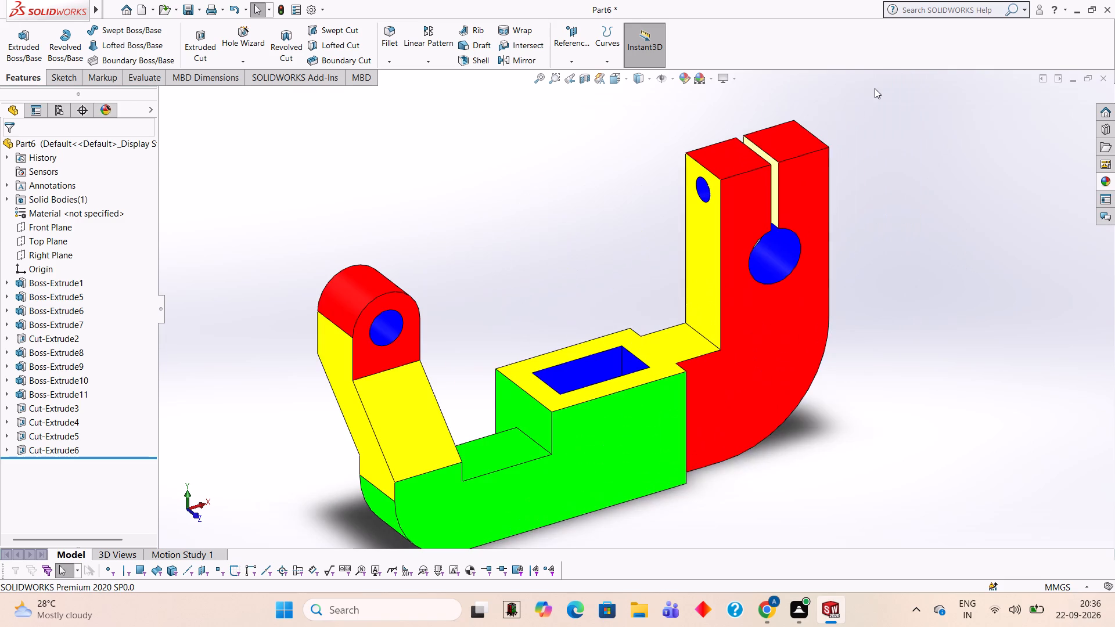
{"action": "scroll", "coordinate": [716, 442], "scroll_direction": "down", "scroll_amount": 1}
{"action": "scroll", "coordinate": [667, 466], "scroll_direction": "up", "scroll_amount": 1}
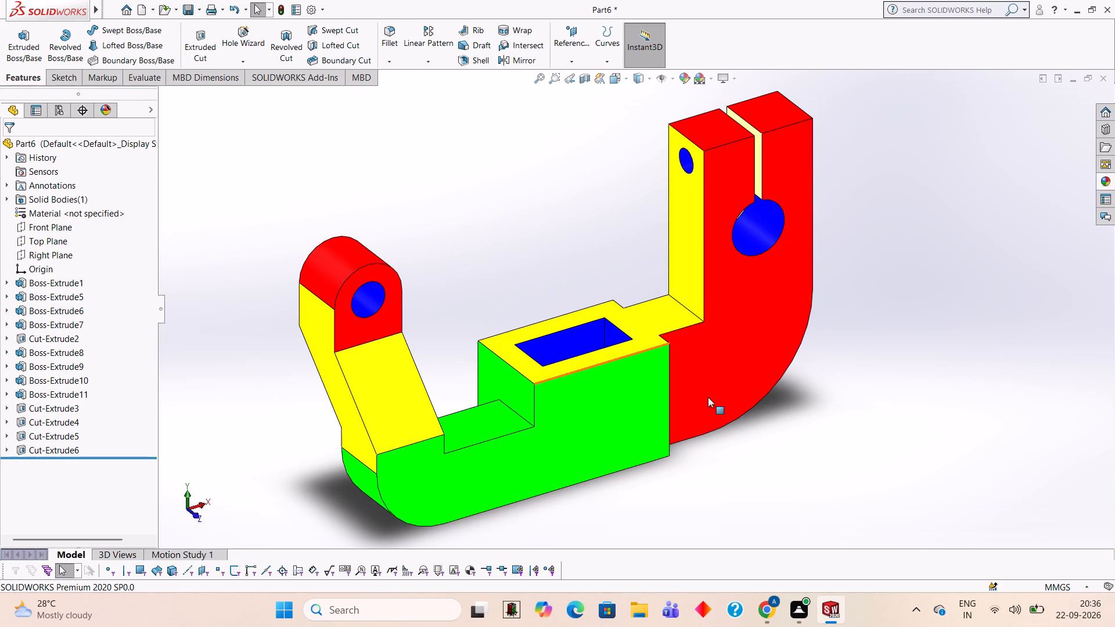
Apply the Yellow LED appearance to only the pocketed block's vertical end face that faces the short arm.
{"action": "left_click", "coordinate": [1107, 178]}
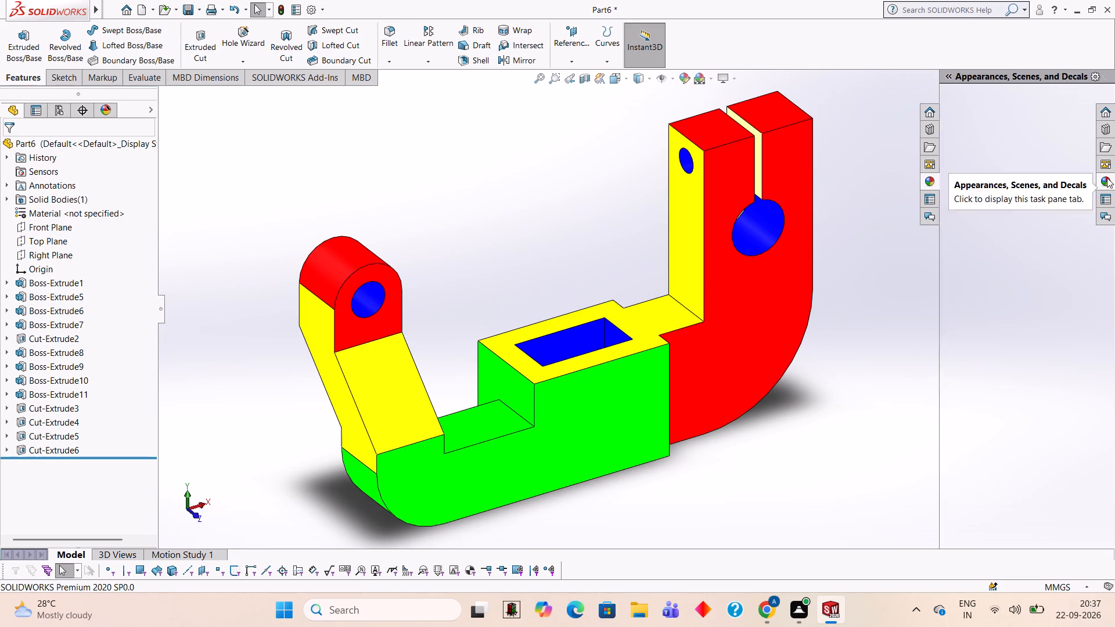
{"action": "left_click_drag", "start_coordinate": [999, 493], "coordinate": [505, 401]}
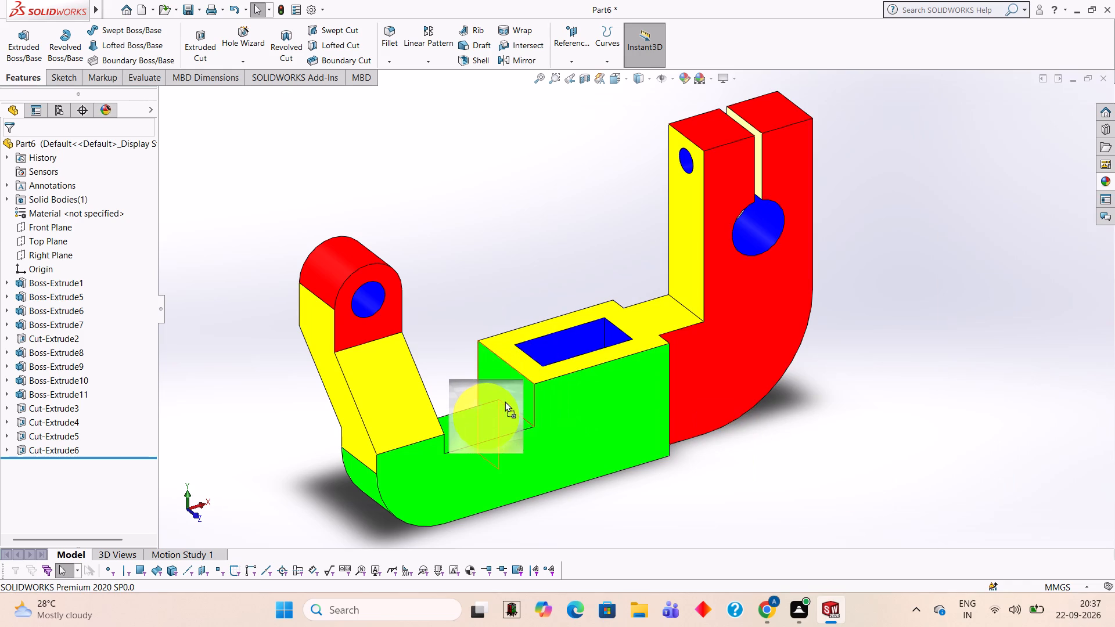
{"action": "left_click_drag", "start_coordinate": [505, 401], "coordinate": [483, 401]}
{"action": "left_click", "coordinate": [483, 401]}
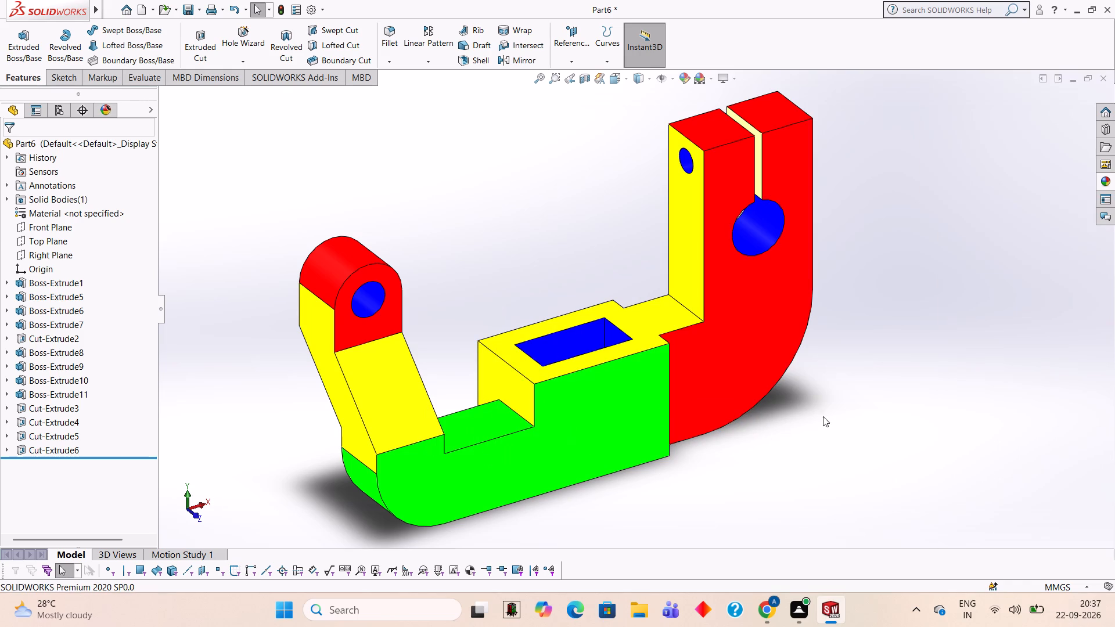
Apply the Yellow LED appearance to only the base's low top face between the short arm and the pocketed block.
{"action": "scroll", "coordinate": [452, 352], "scroll_direction": "down", "scroll_amount": 3}
{"action": "scroll", "coordinate": [945, 264], "scroll_direction": "up", "scroll_amount": 2}
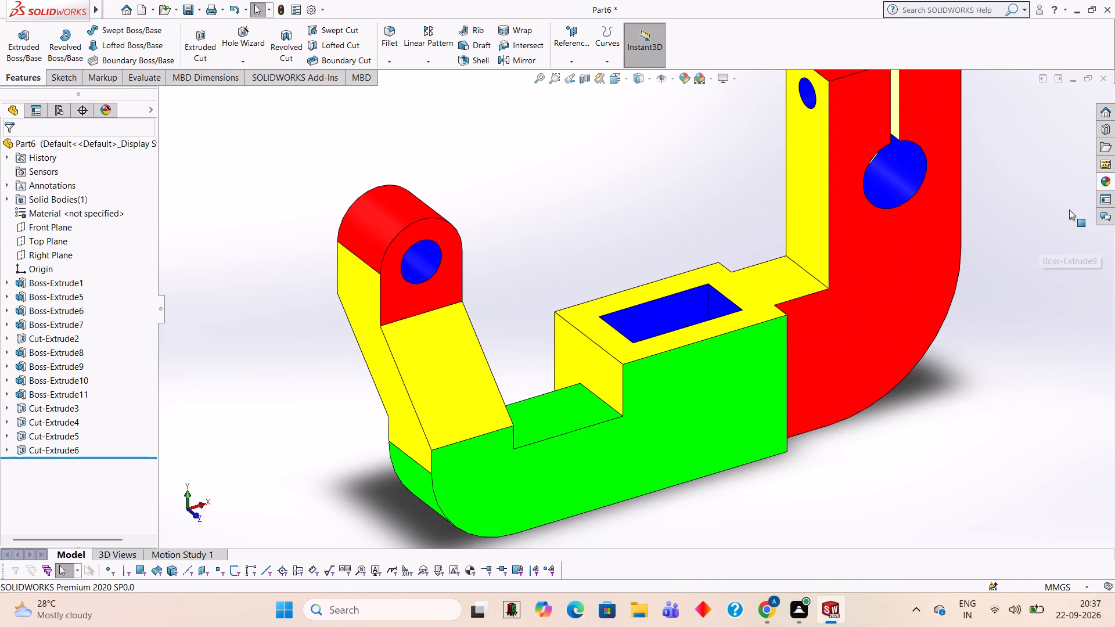
{"action": "left_click", "coordinate": [1114, 182]}
{"action": "left_click_drag", "start_coordinate": [969, 516], "coordinate": [589, 426]}
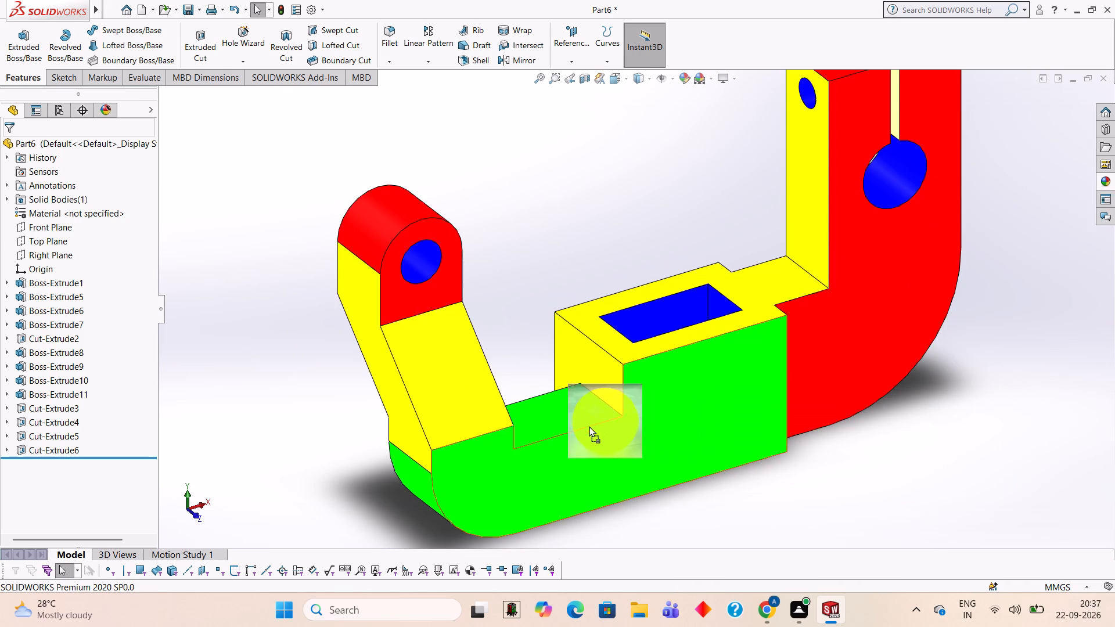
{"action": "left_click_drag", "start_coordinate": [589, 426], "coordinate": [548, 416]}
{"action": "left_click", "coordinate": [548, 416]}
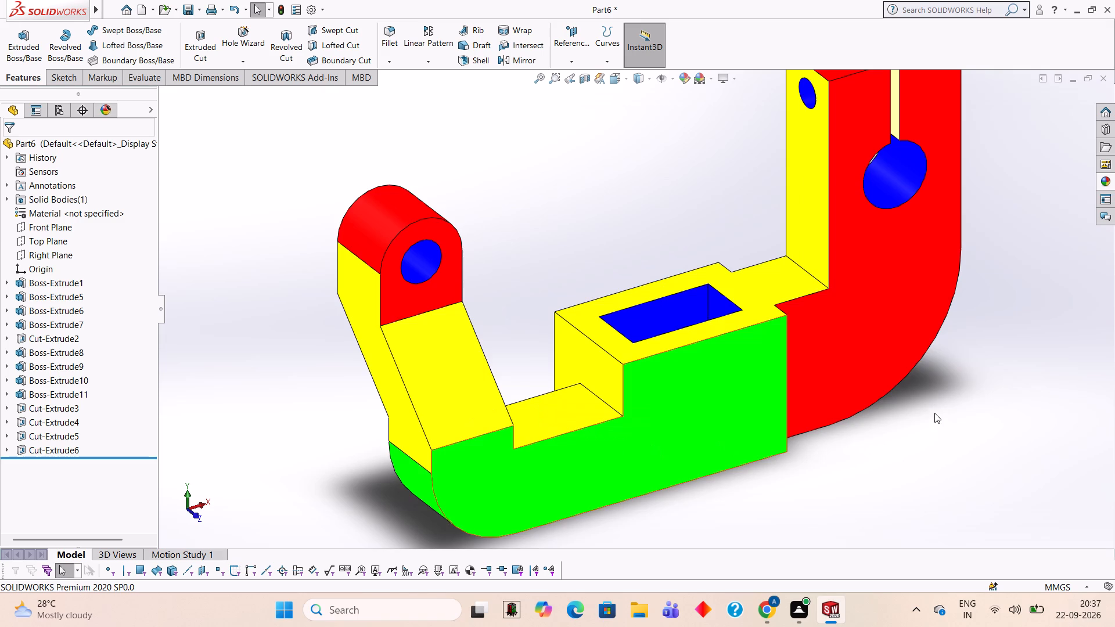
Examine the whole coloured bracket up close and at full extent.
{"action": "scroll", "coordinate": [949, 403], "scroll_direction": "up", "scroll_amount": 3}
{"action": "scroll", "coordinate": [958, 267], "scroll_direction": "down", "scroll_amount": 1}
{"action": "scroll", "coordinate": [897, 257], "scroll_direction": "up", "scroll_amount": 1}
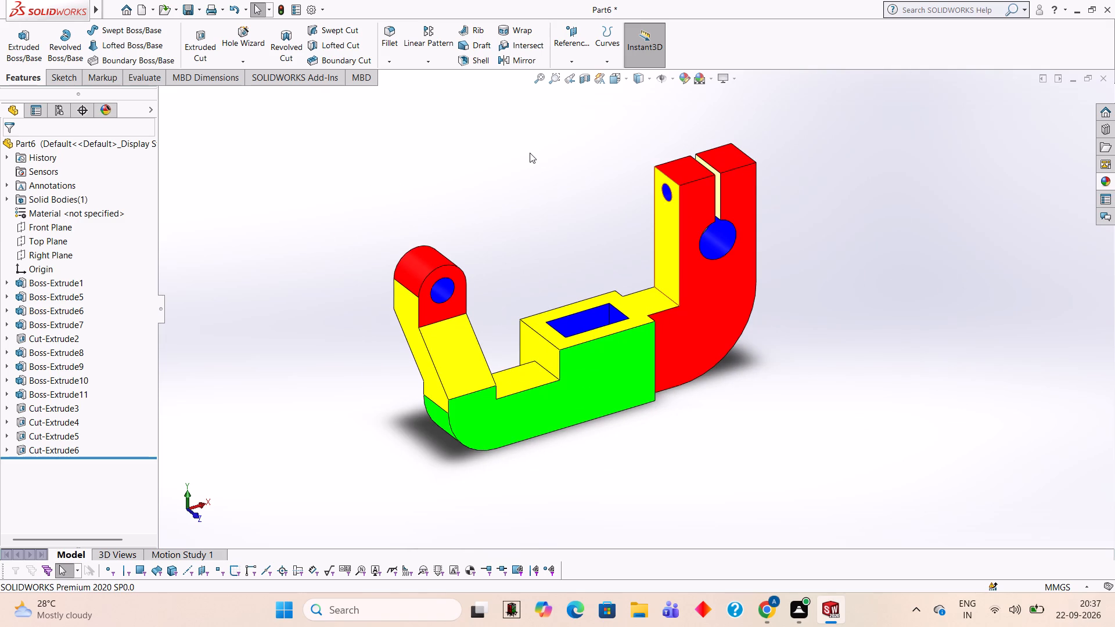
{"action": "scroll", "coordinate": [528, 157], "scroll_direction": "down", "scroll_amount": 1}
{"action": "scroll", "coordinate": [528, 158], "scroll_direction": "up", "scroll_amount": 1}
{"action": "scroll", "coordinate": [640, 479], "scroll_direction": "down", "scroll_amount": 1}
{"action": "scroll", "coordinate": [643, 484], "scroll_direction": "up", "scroll_amount": 1}
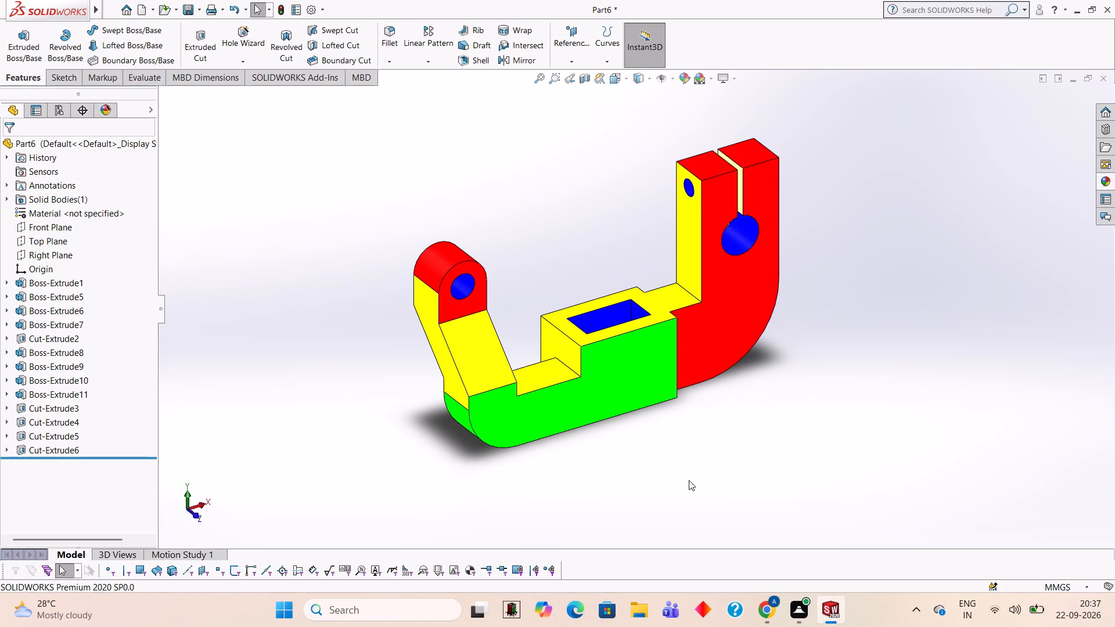
{"action": "scroll", "coordinate": [678, 459], "scroll_direction": "up", "scroll_amount": 1}
{"action": "scroll", "coordinate": [678, 456], "scroll_direction": "down", "scroll_amount": 1}
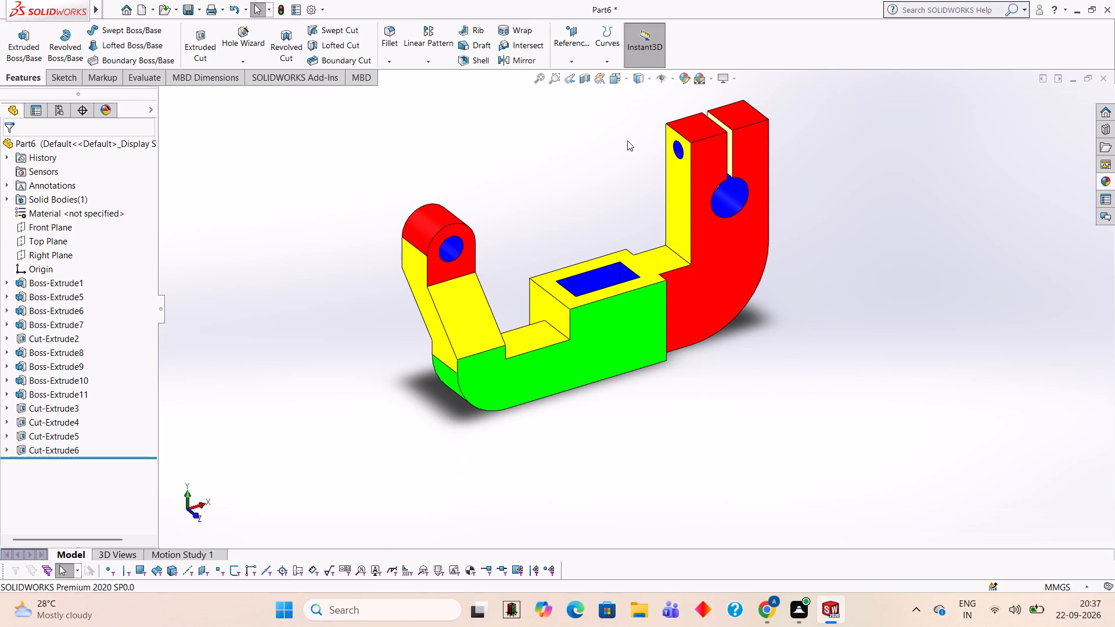
{"action": "scroll", "coordinate": [625, 136], "scroll_direction": "up", "scroll_amount": 1}
{"action": "scroll", "coordinate": [610, 154], "scroll_direction": "down", "scroll_amount": 1}
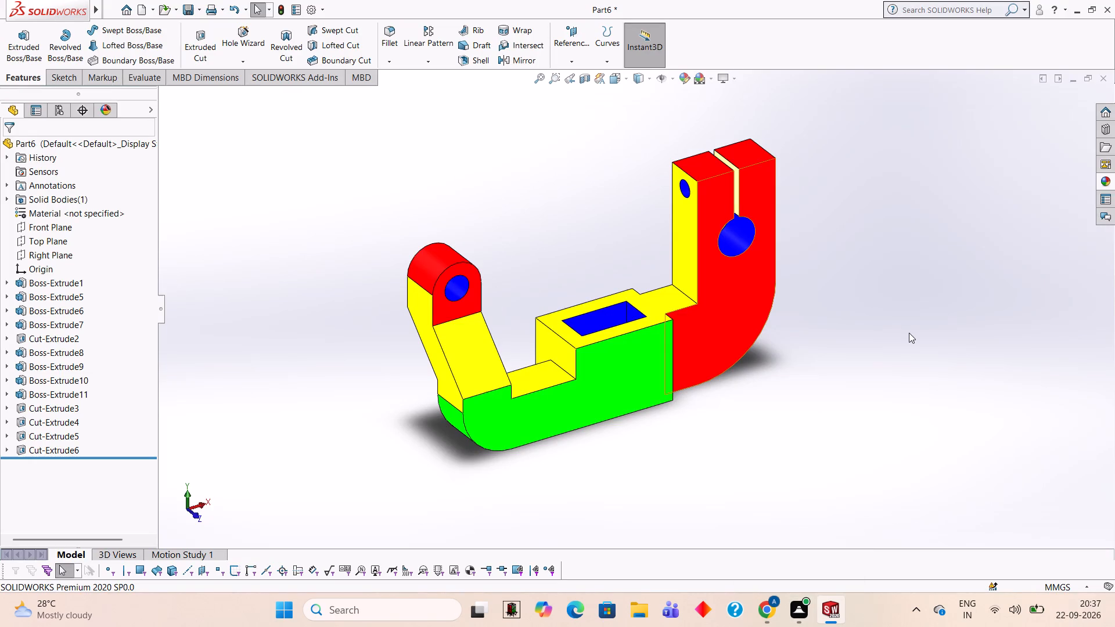
Save the part in the Documents folder as a SOLIDWORKS Part named 696969.
{"action": "key", "text": "ctrl+s"}
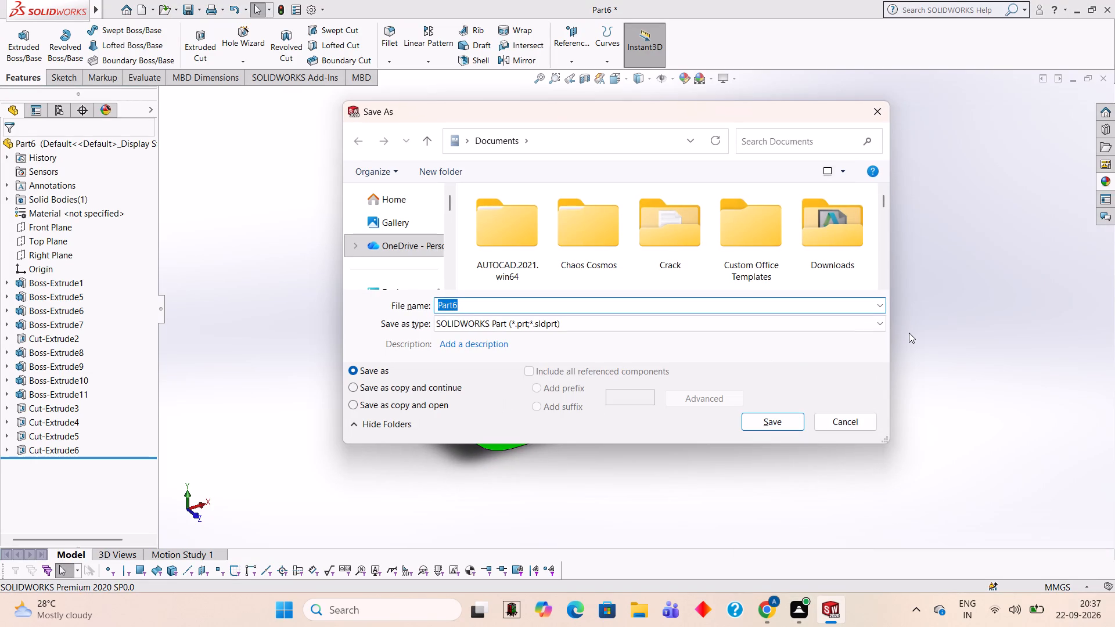
{"action": "type", "text": "696969"}
{"action": "left_click", "coordinate": [800, 419]}
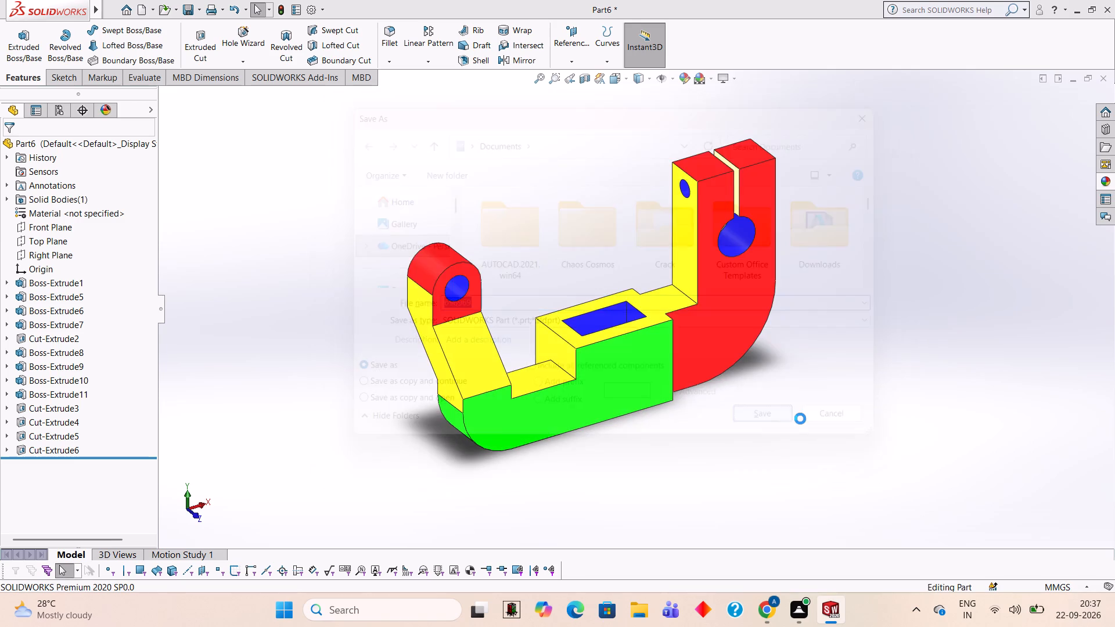
Save a copy of the part in Documents as an Adobe PDF named 696969.
{"action": "left_click", "coordinate": [202, 13]}
{"action": "left_click", "coordinate": [210, 42]}
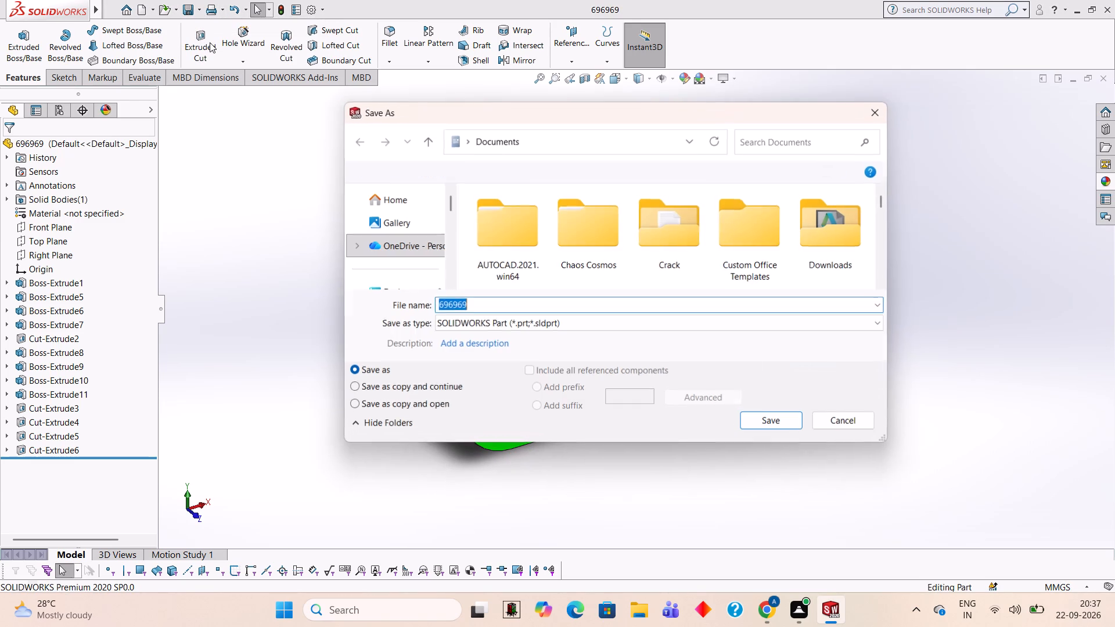
{"action": "left_click", "coordinate": [621, 324]}
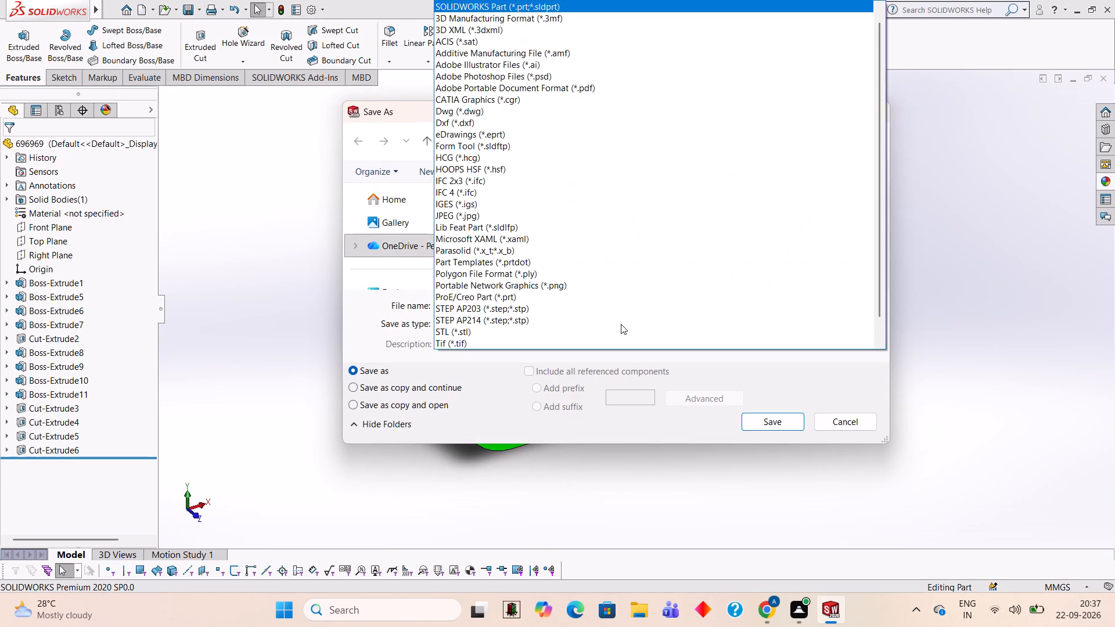
{"action": "left_click", "coordinate": [510, 88]}
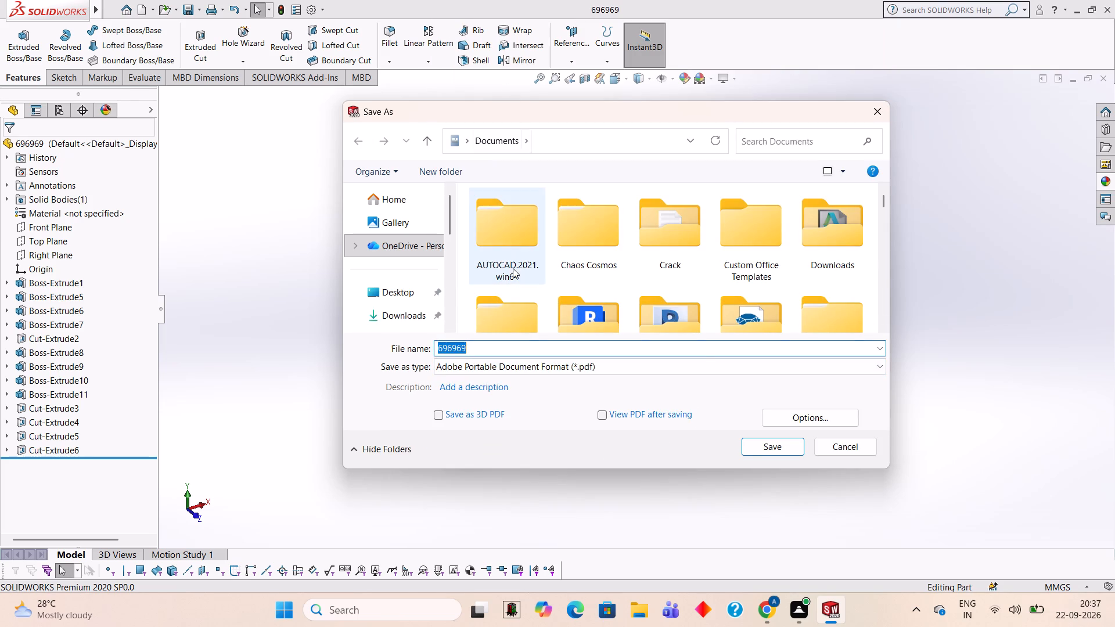
{"action": "left_click", "coordinate": [771, 447]}
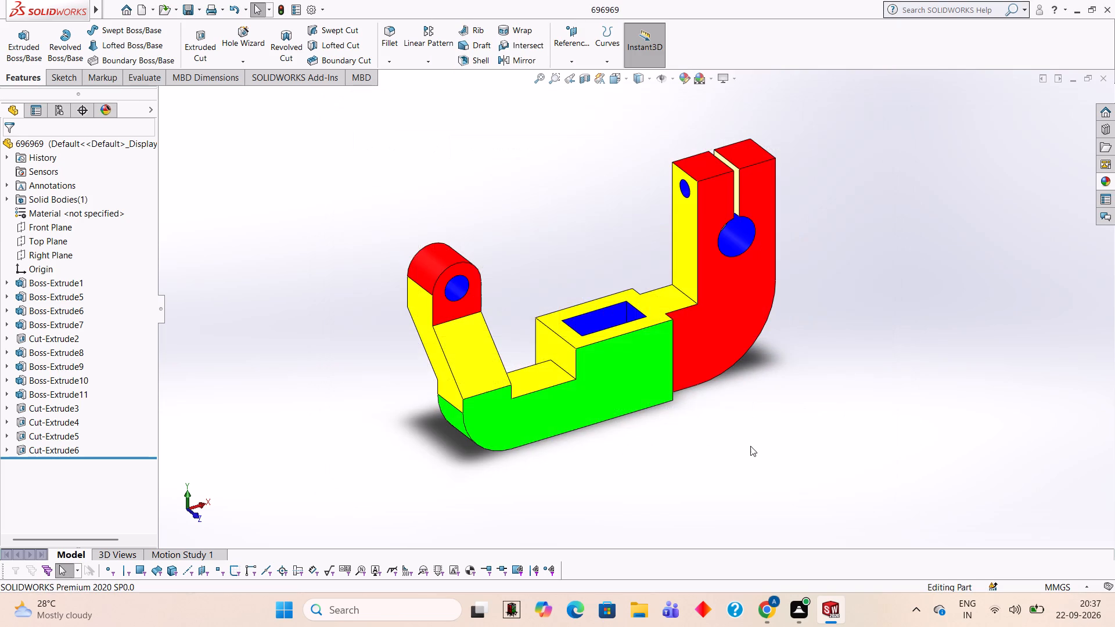